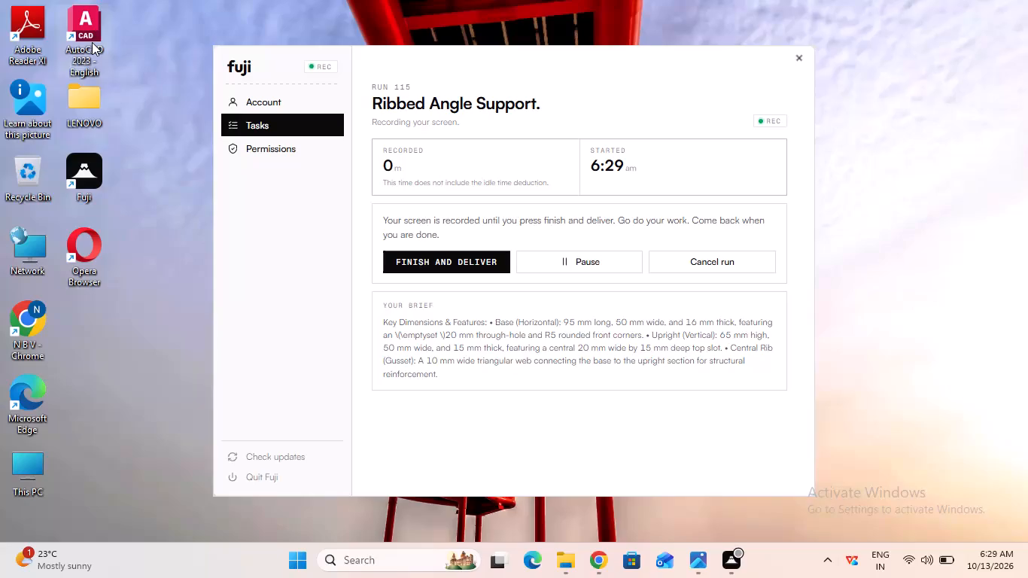
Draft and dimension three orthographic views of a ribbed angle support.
Launch AutoCAD 2023 and start a new drawing from the default acad.dwt template.
right_click(92, 42)
left_click(138, 92)
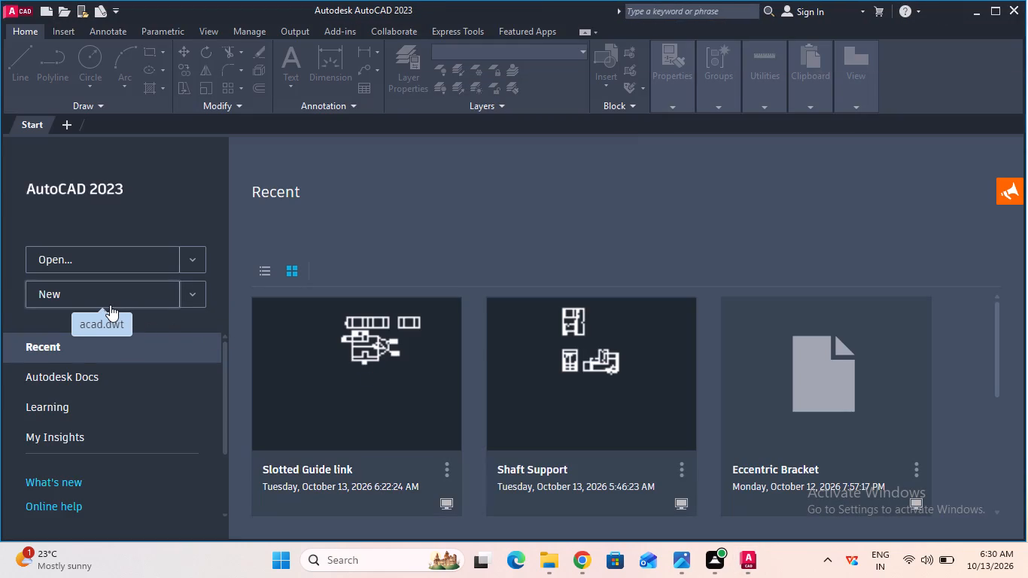
left_click(110, 305)
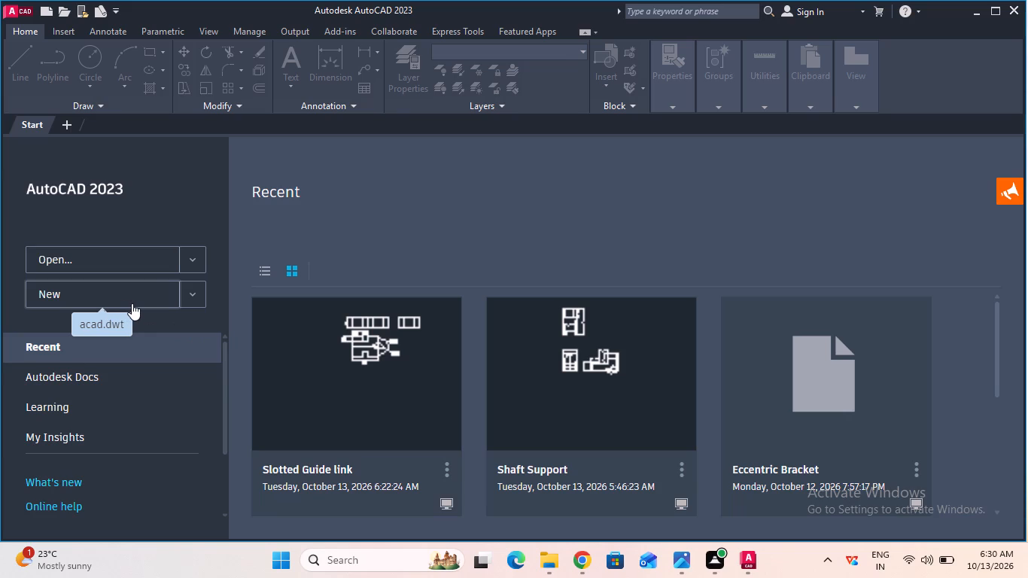
left_click(133, 303)
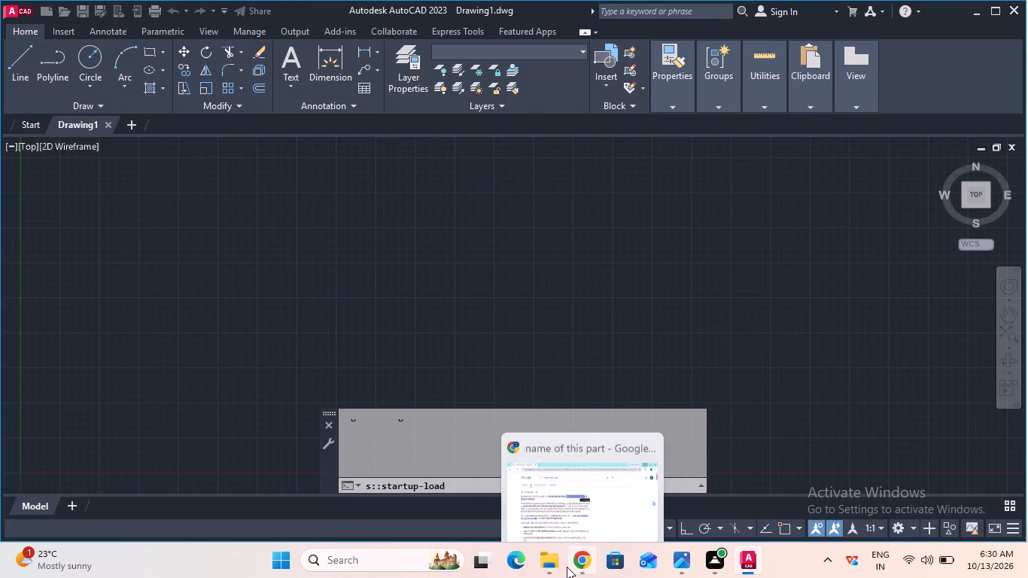
Turn on command log file recording with LOGFILEON.
left_click(440, 485)
type("logf")
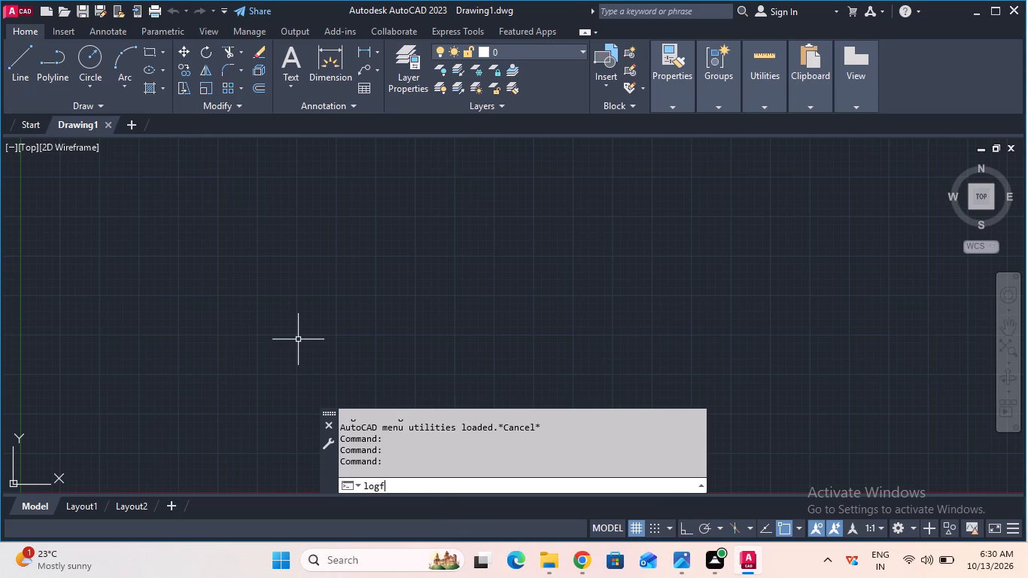
left_click(415, 434)
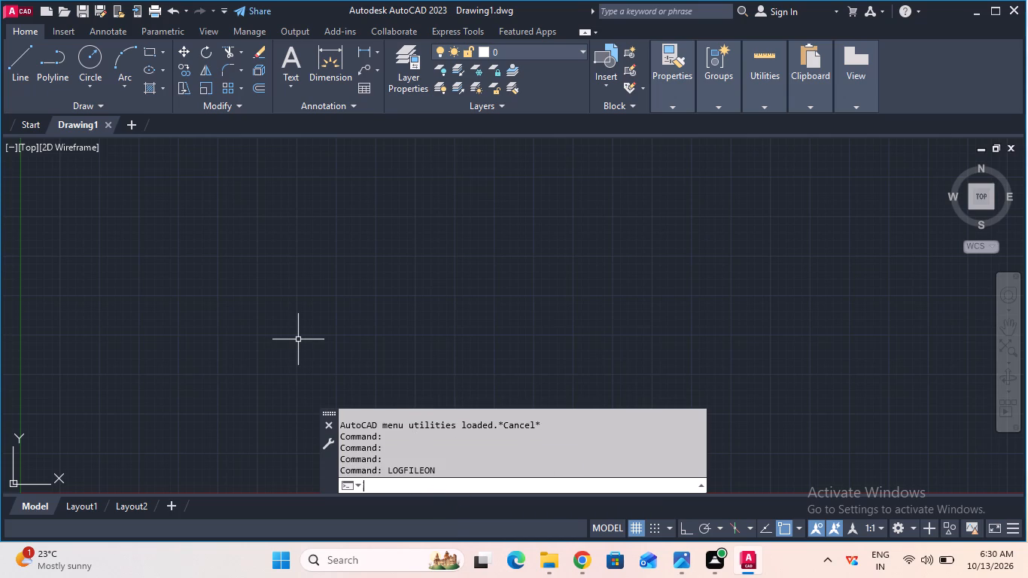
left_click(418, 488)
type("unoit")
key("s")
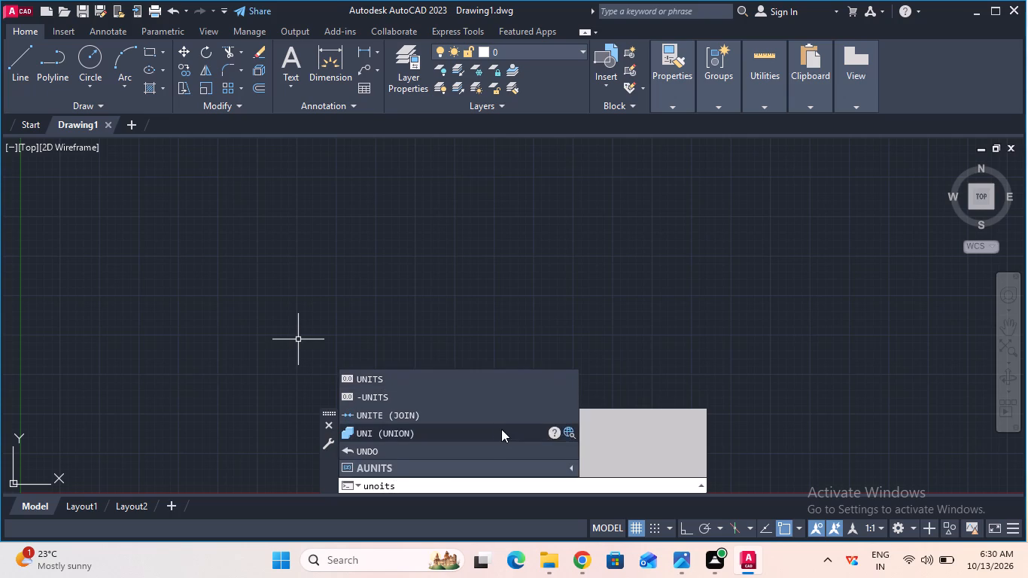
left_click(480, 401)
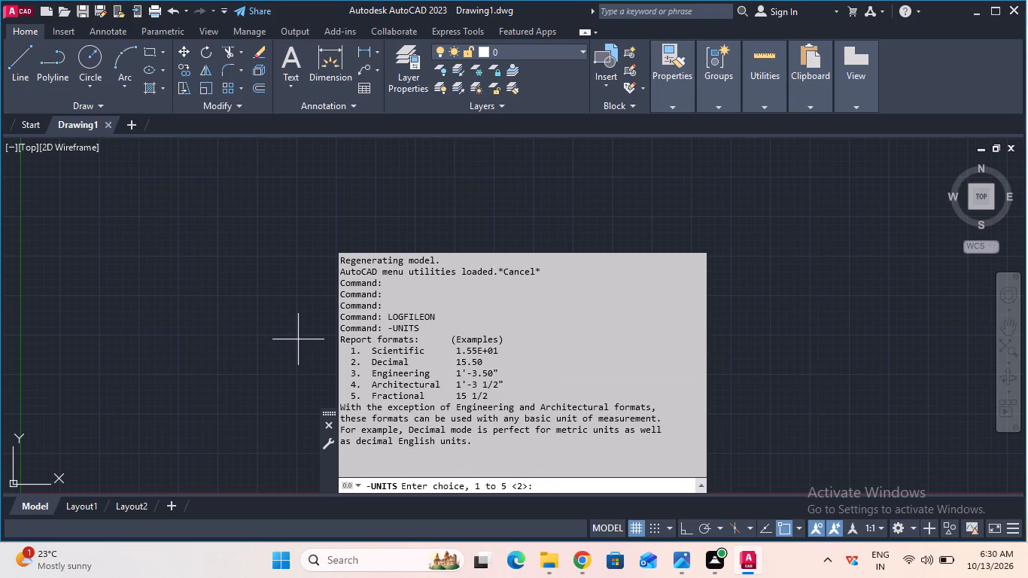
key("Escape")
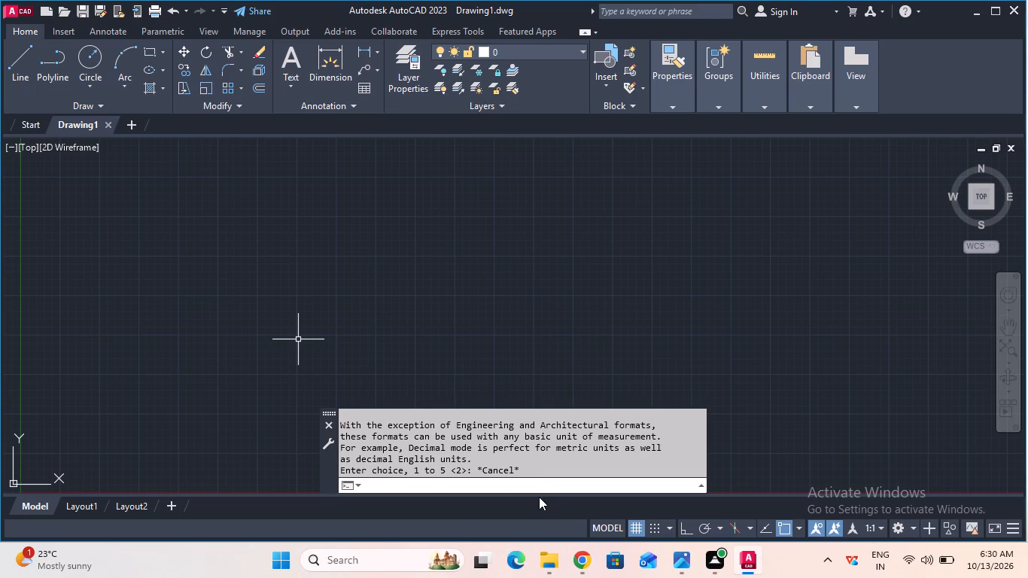
Configure the drawing units to a length precision of 0 and an insertion scale in millimeters.
left_click(535, 488)
type("units")
key("Return")
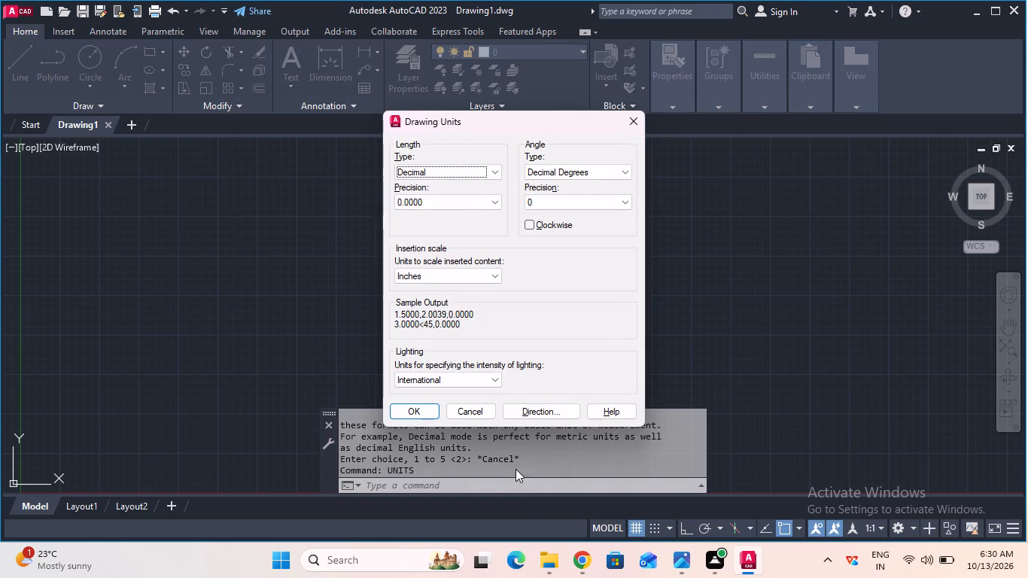
left_click(438, 202)
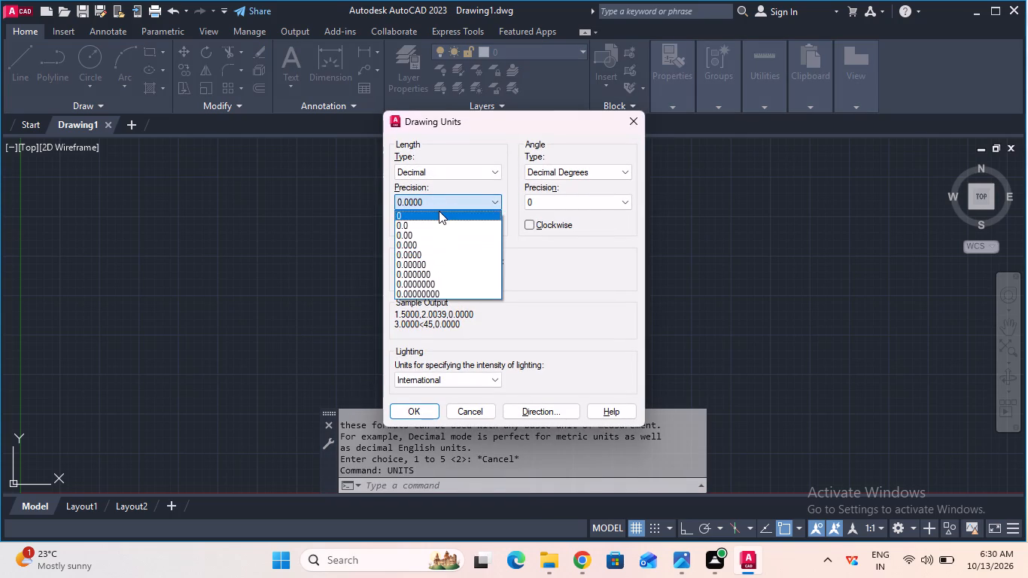
left_click(439, 211)
left_click(444, 269)
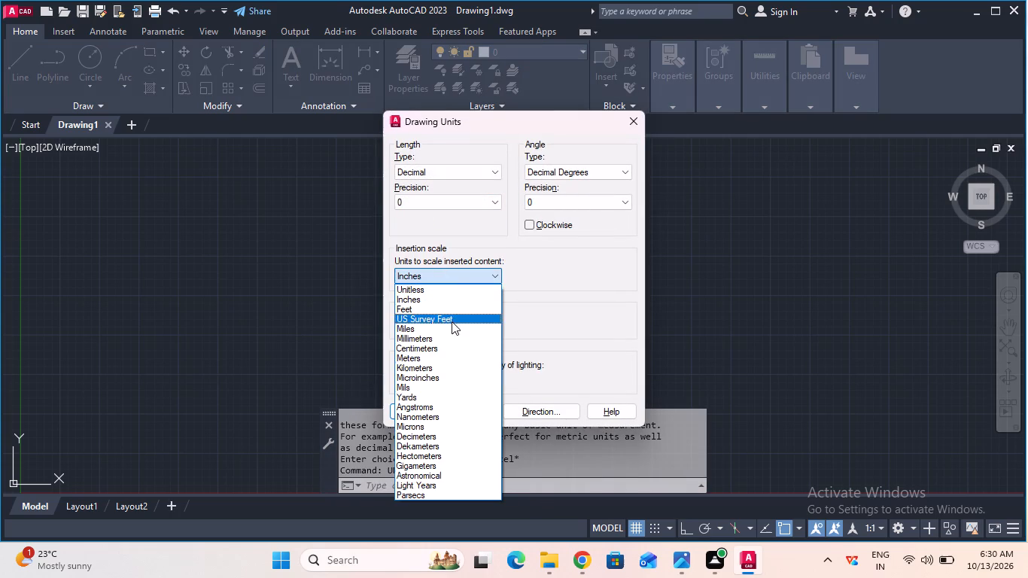
left_click(454, 337)
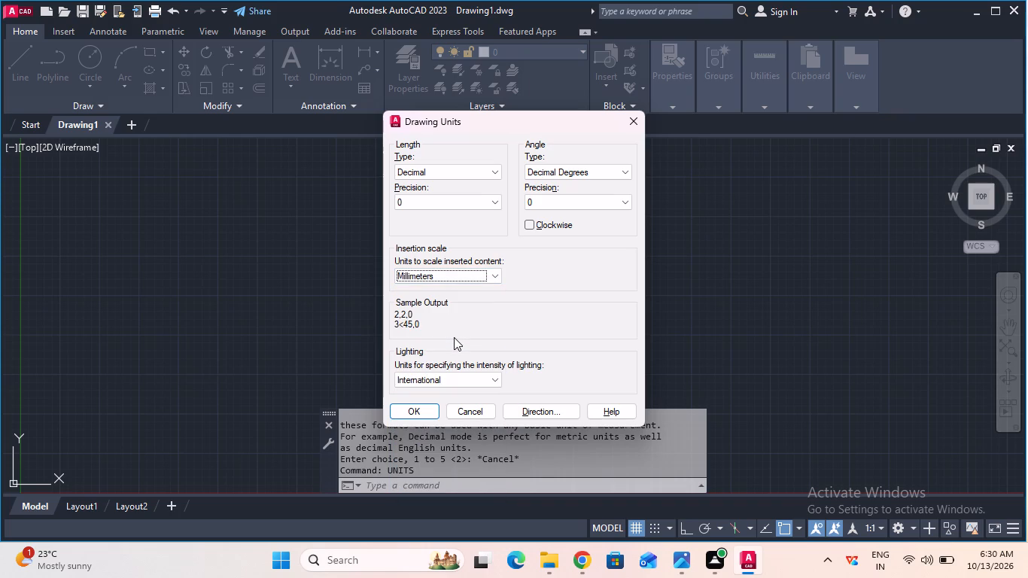
left_click(426, 412)
Modify the Standard dimension style so its linear dimensions use a primary unit precision of 0.
left_click(416, 482)
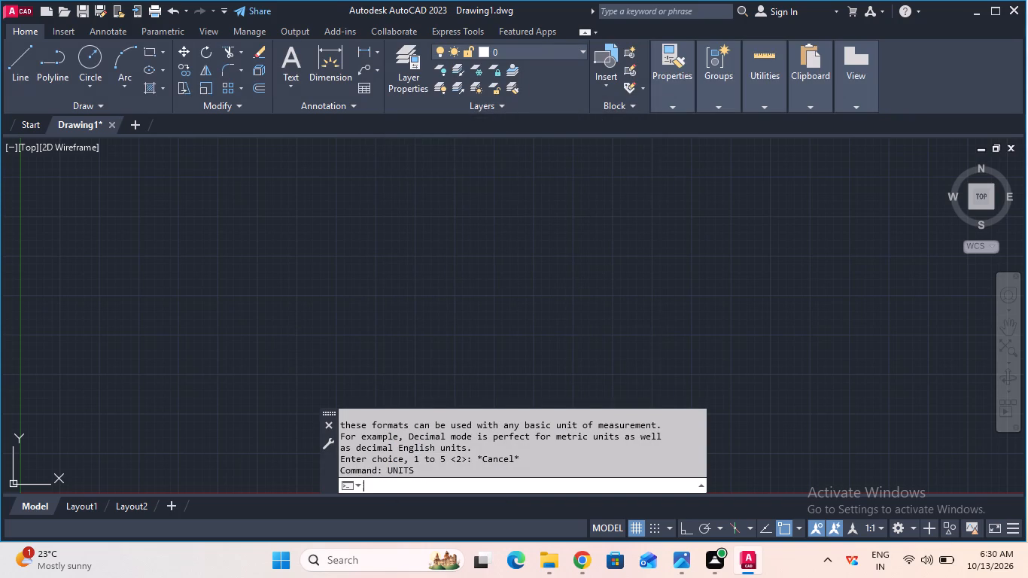
key("d")
key("Return")
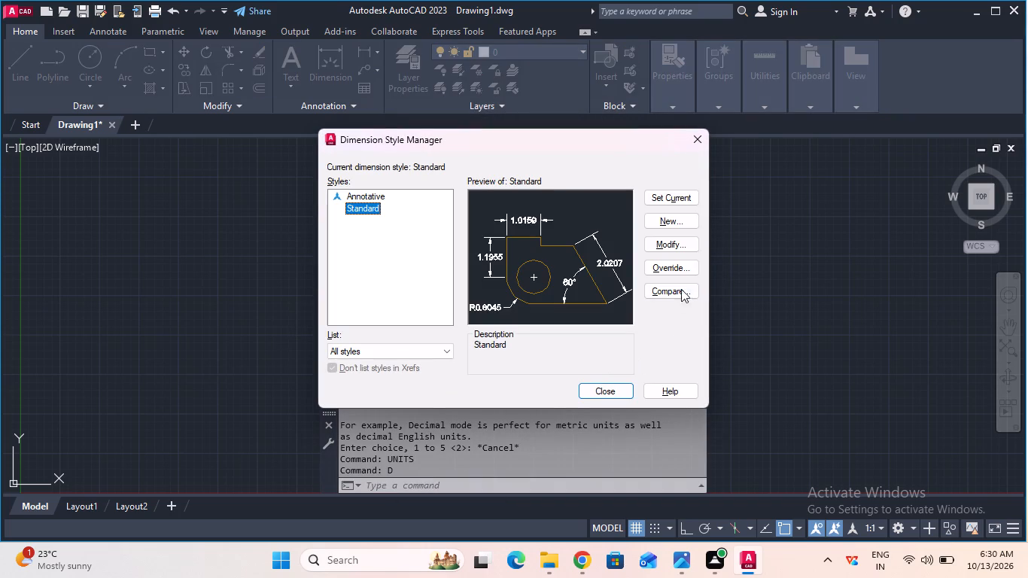
left_click(678, 247)
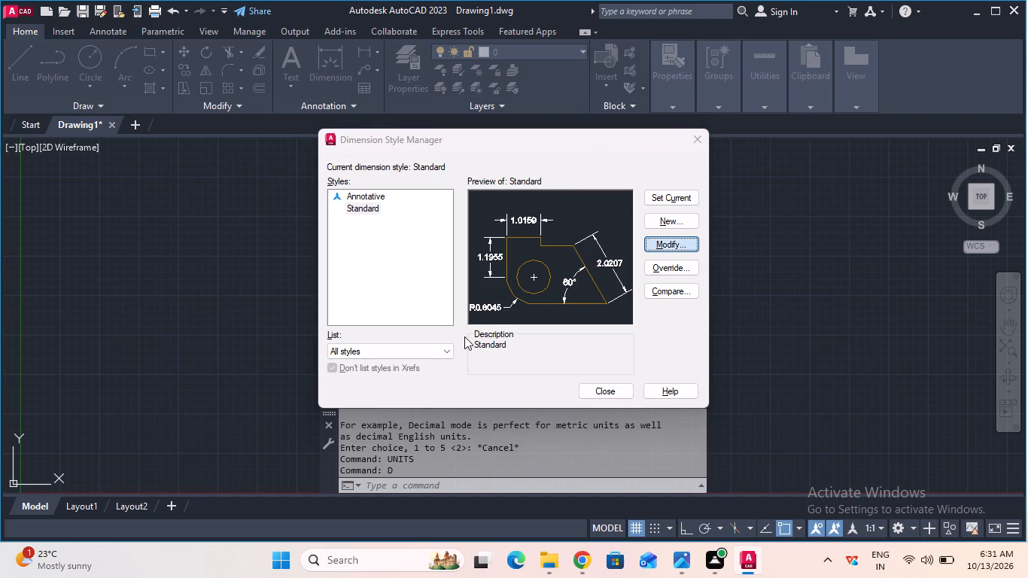
left_click(490, 156)
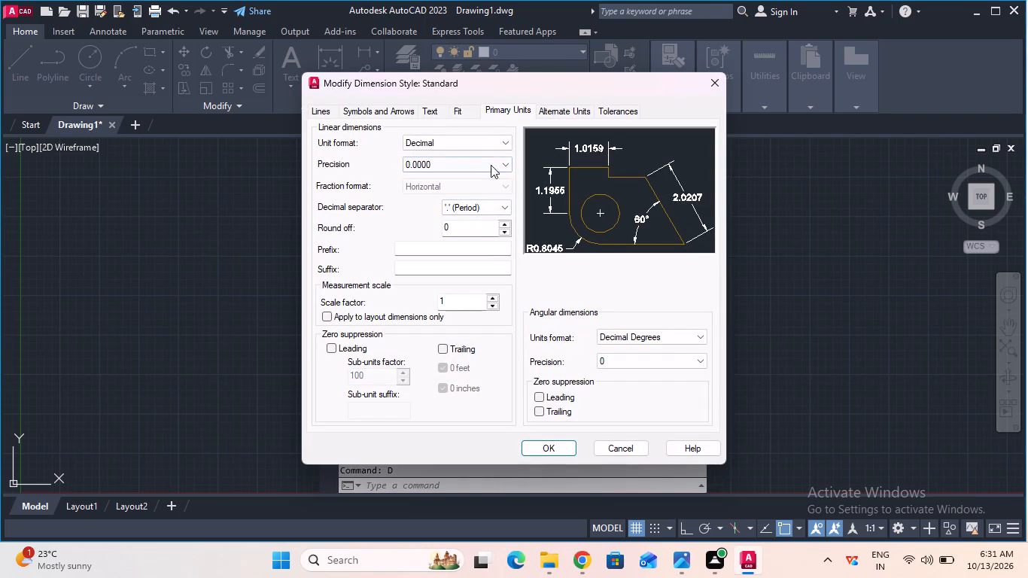
left_click(491, 163)
left_click(491, 175)
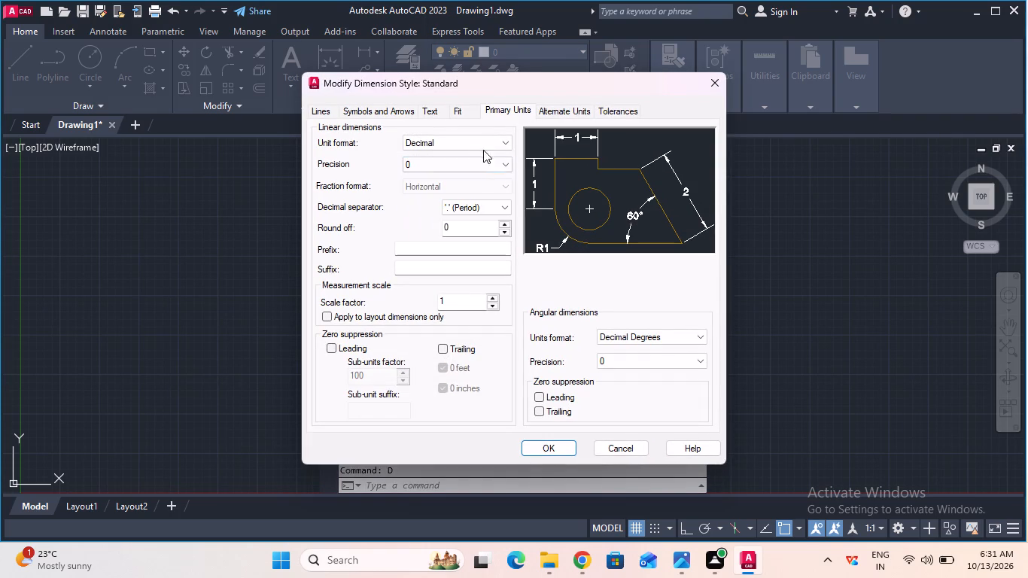
Set the Standard dimension style's text height to 6 and make that style current.
left_click(439, 117)
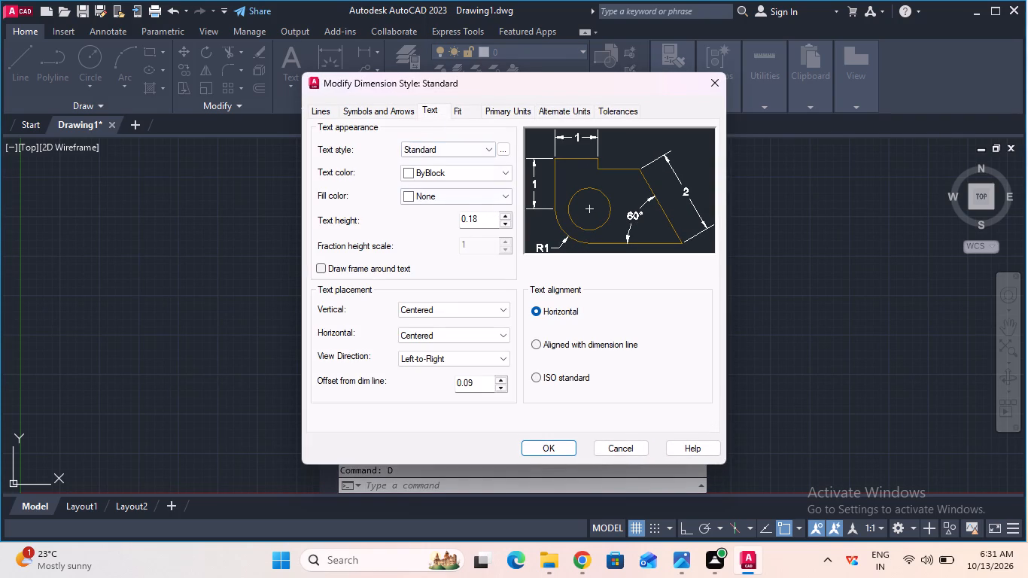
left_click(485, 215)
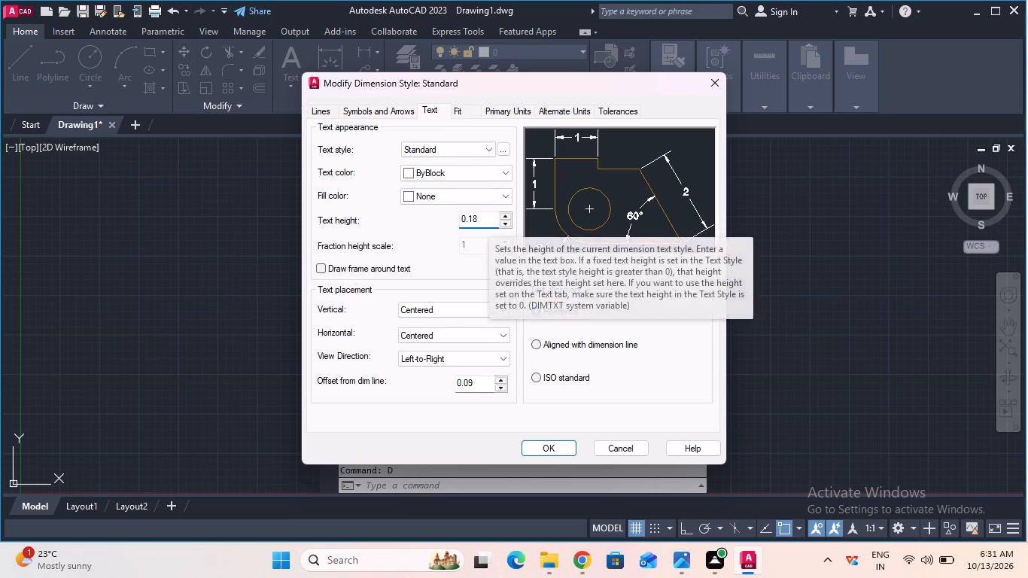
key("BackSpace")
key("BackSpace")
key("BackSpace")
key("BackSpace")
key("BackSpace")
key("BackSpace")
key("BackSpace")
key("BackSpace")
key("BackSpace")
key("BackSpace")
key("BackSpace")
key("6")
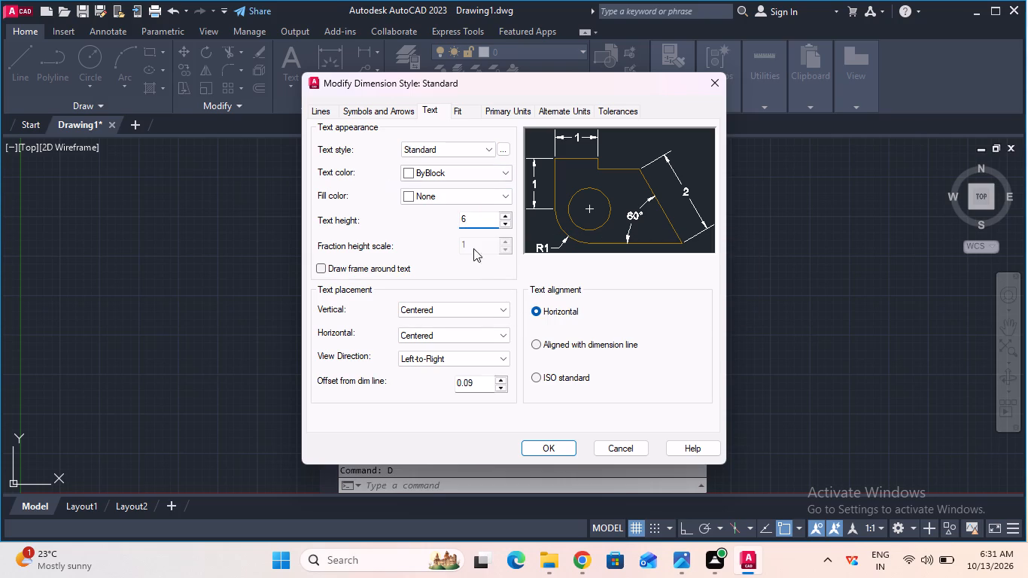
left_click(549, 373)
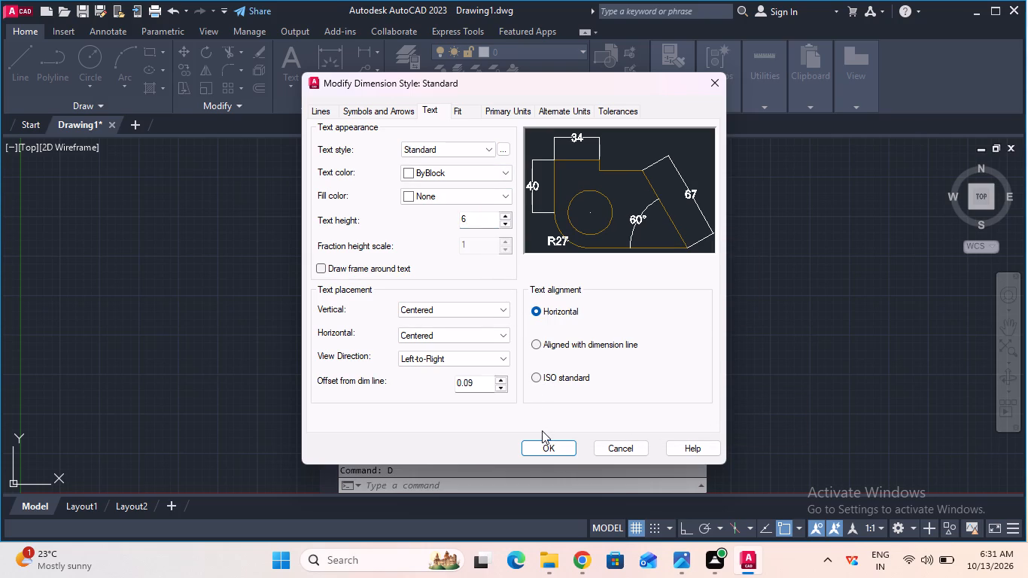
left_click(543, 446)
left_click(683, 198)
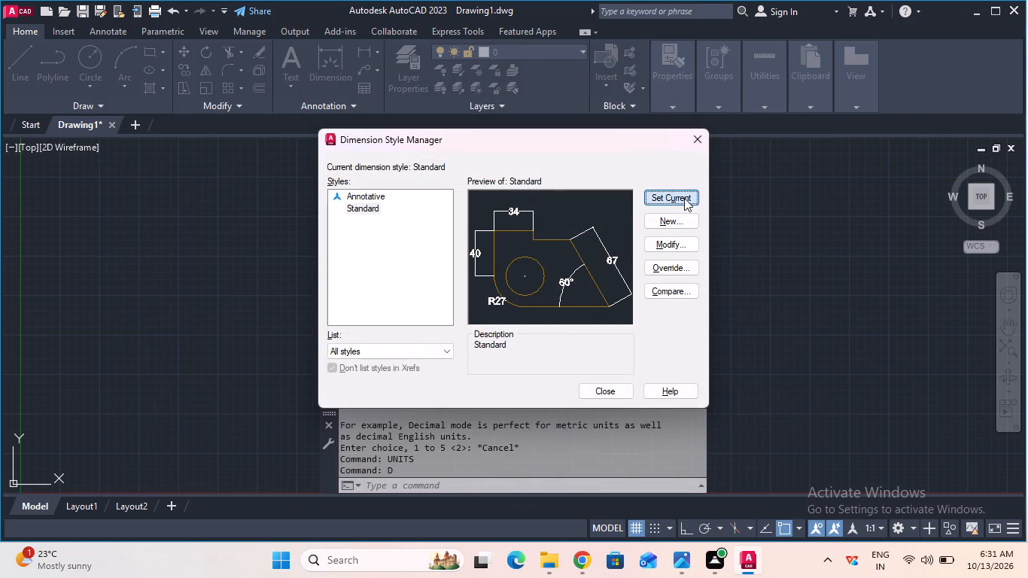
left_click(598, 390)
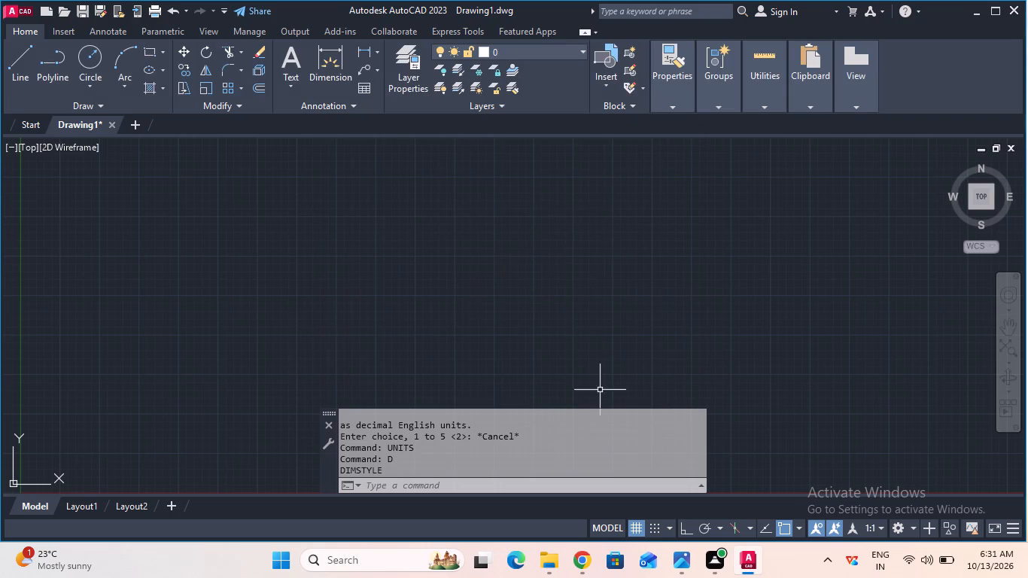
Set the model space limits with lower left corner 0,0 and upper right corner 100,100.
left_click(566, 485)
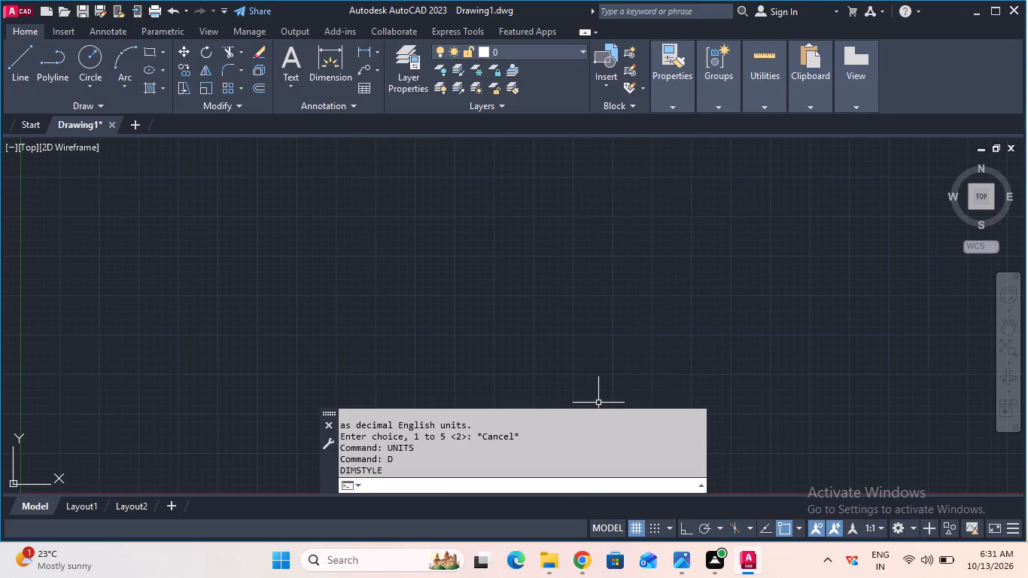
type("limi")
left_click(418, 455)
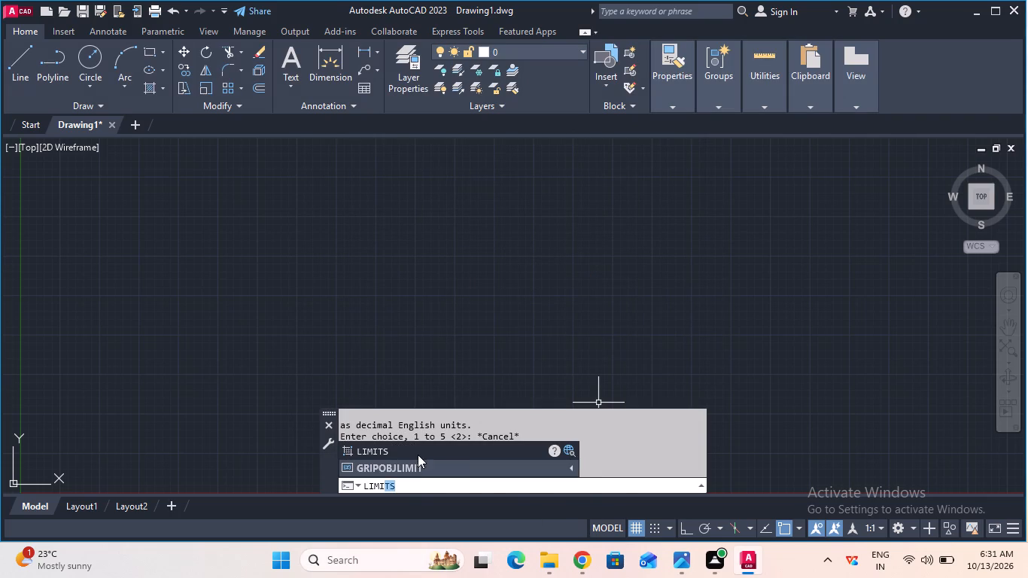
left_click(647, 488)
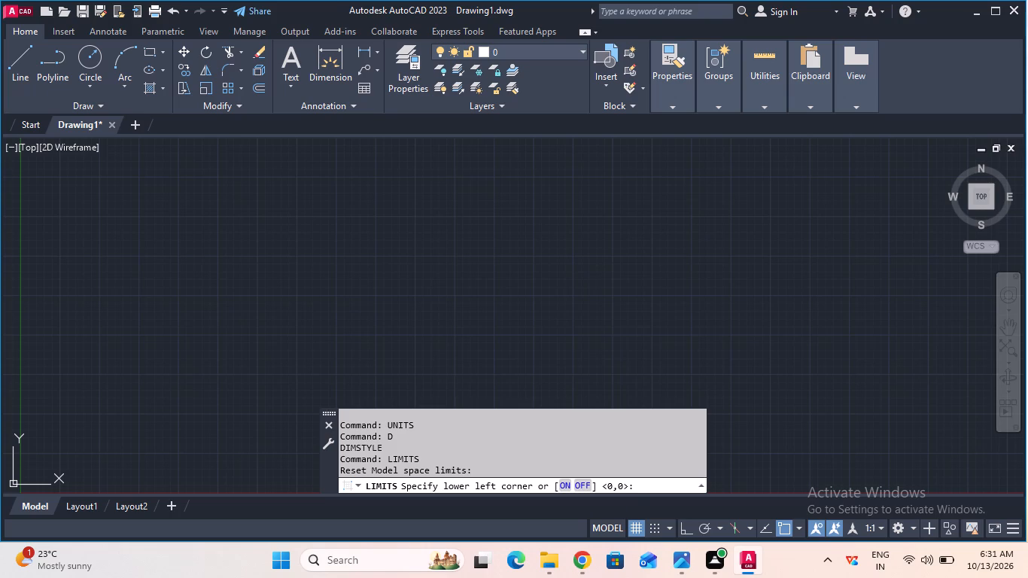
type("0,0")
key("Return")
type("100,100")
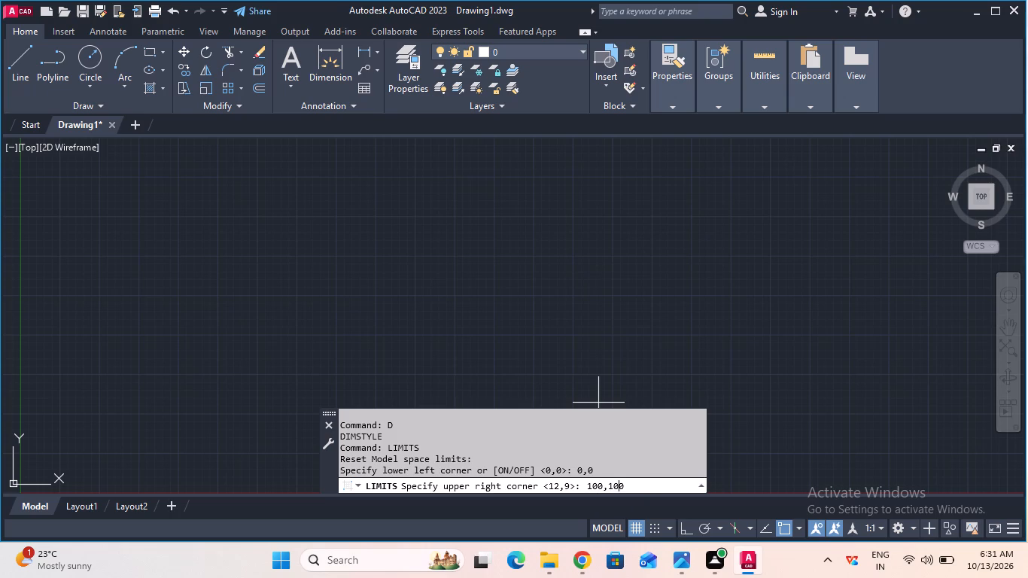
key("Return")
key("z")
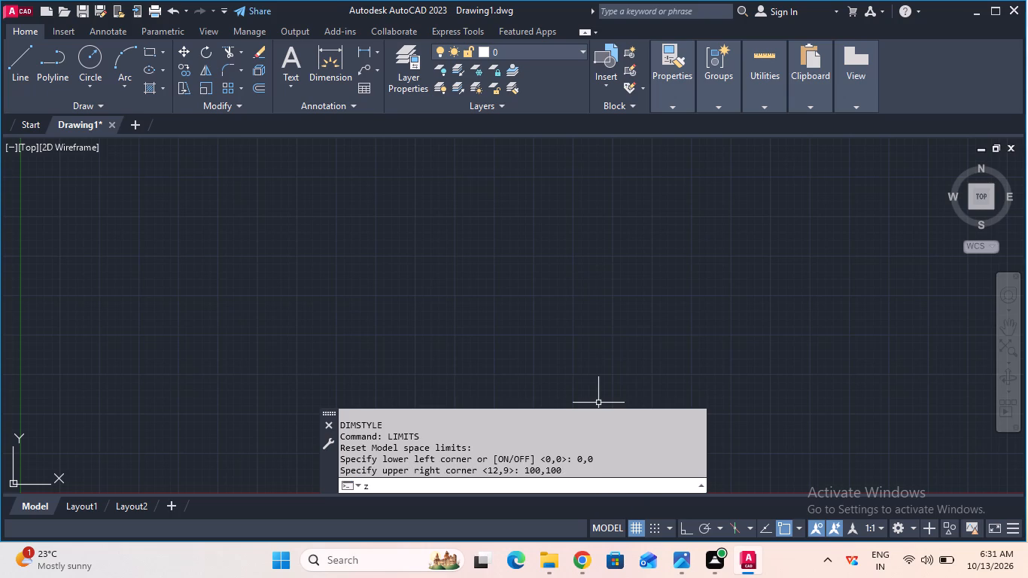
key("Return")
key("a")
key("Return")
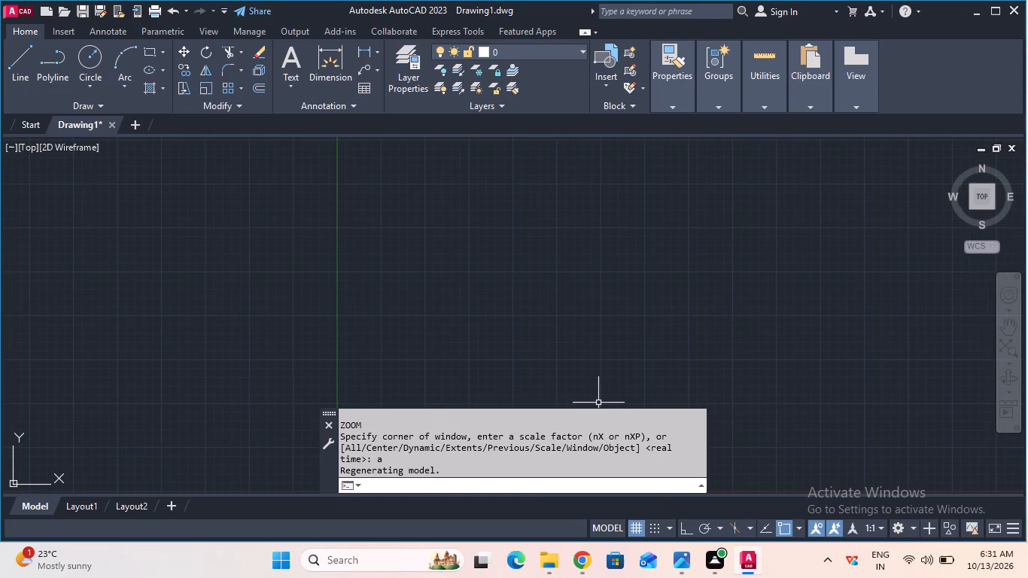
Turn on Ortho mode for the drawing.
left_click(683, 526)
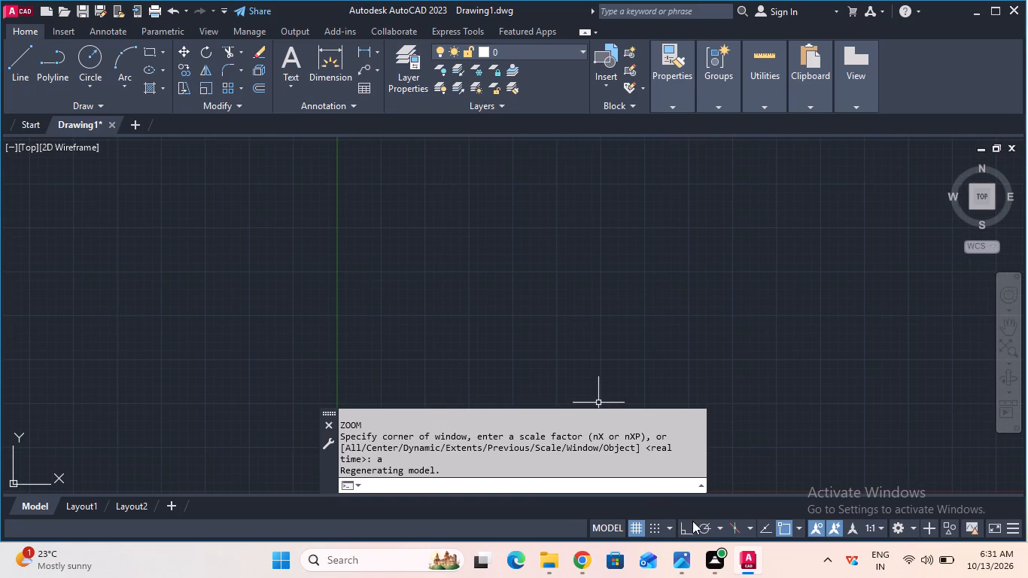
left_click(687, 532)
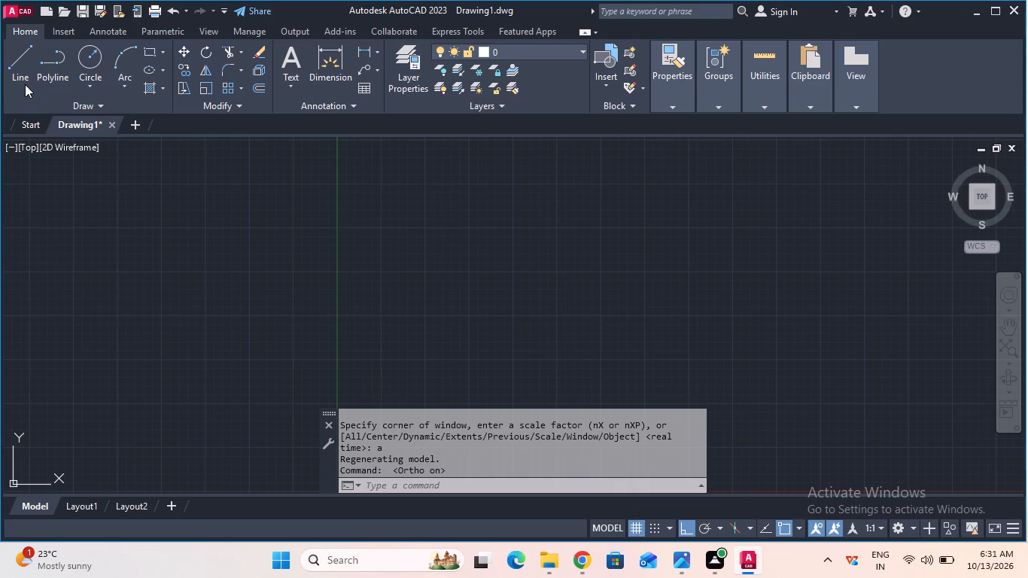
Draw a horizontal 50 mm line as the bottom edge of the front view.
left_click_drag(25, 84, 25, 96)
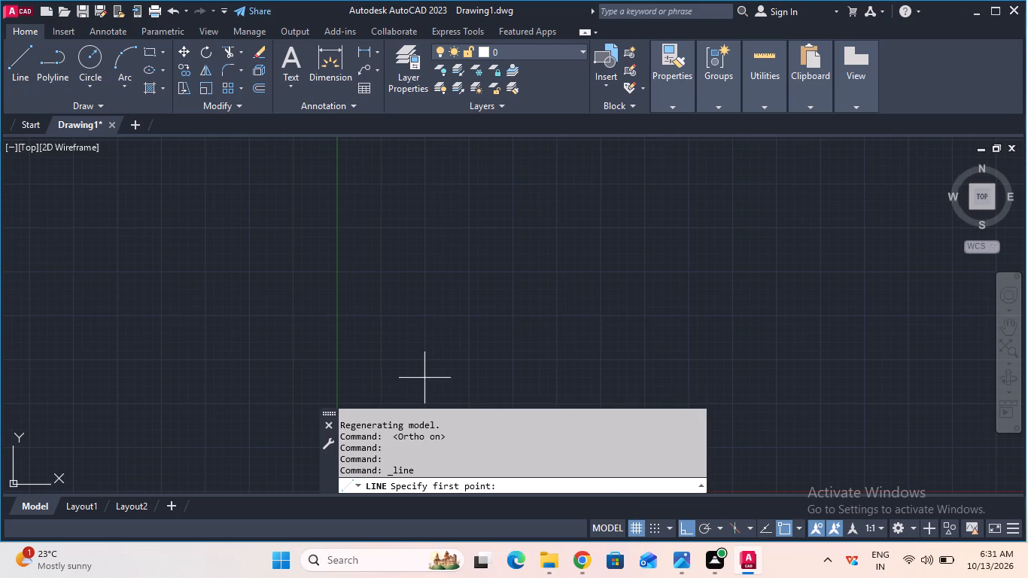
left_click(424, 389)
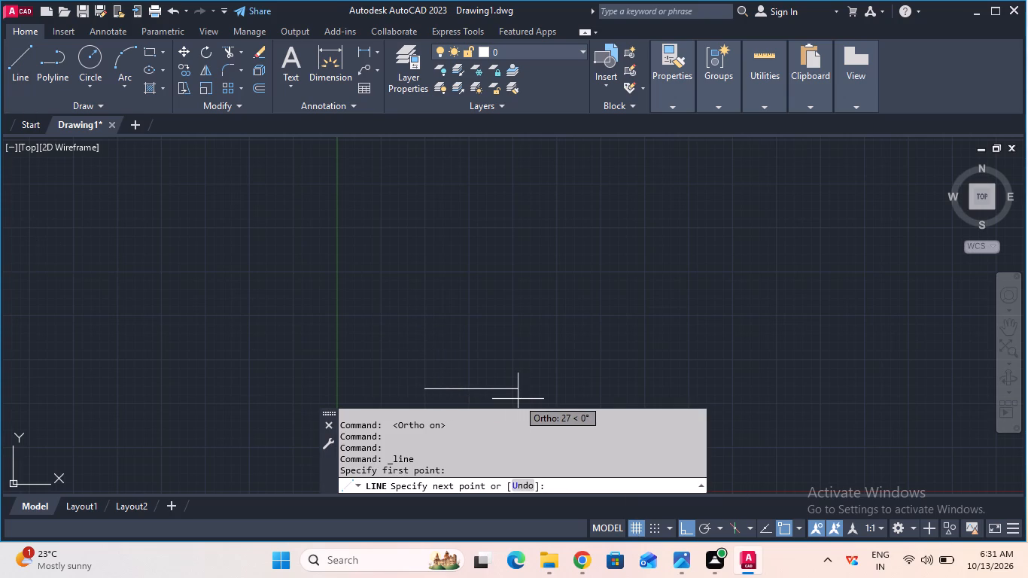
type("50")
key("Return")
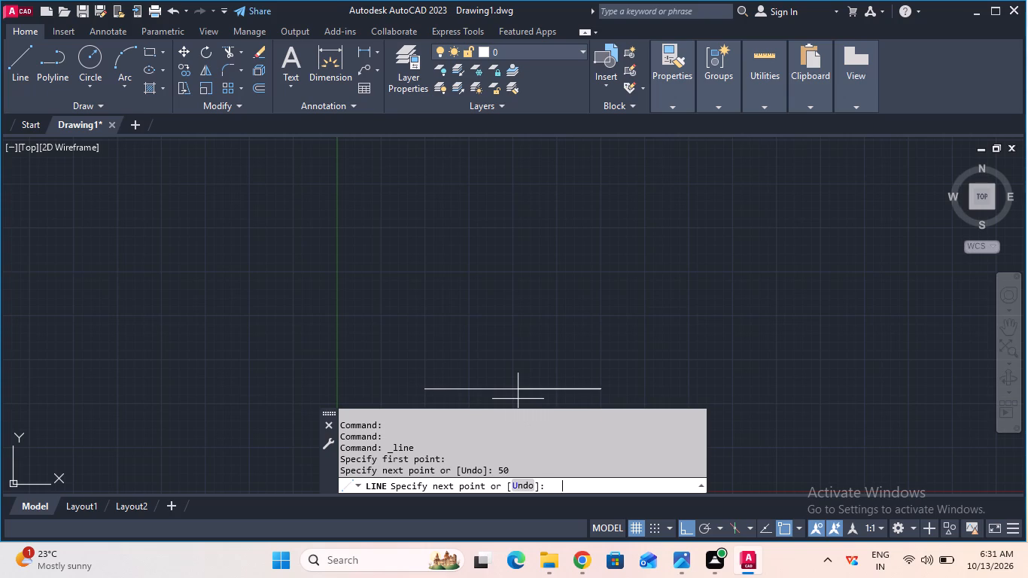
key("Escape")
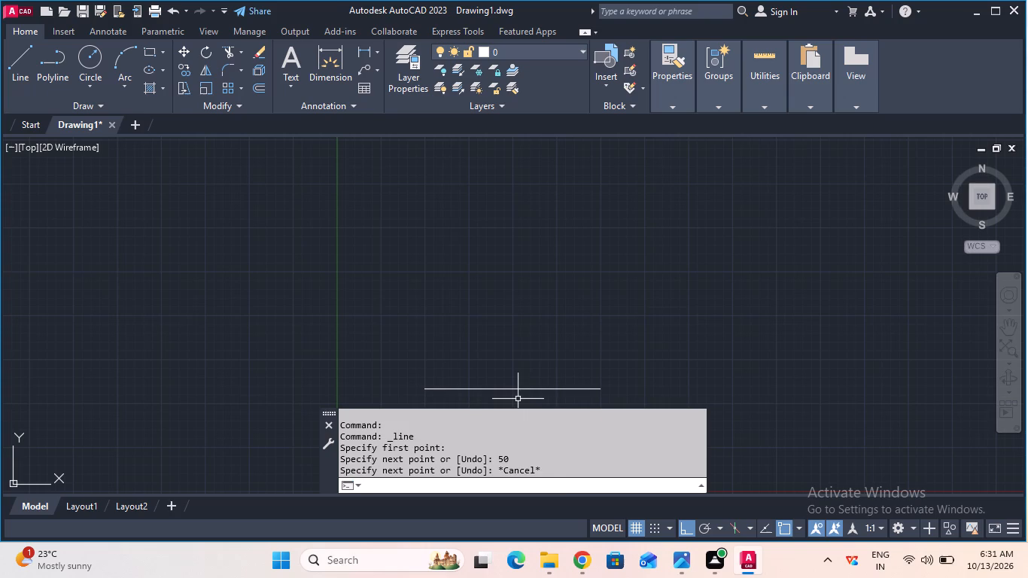
From the bottom edge's left end, draw a line 65 mm up and continue it 15 mm to the right.
left_click(14, 86)
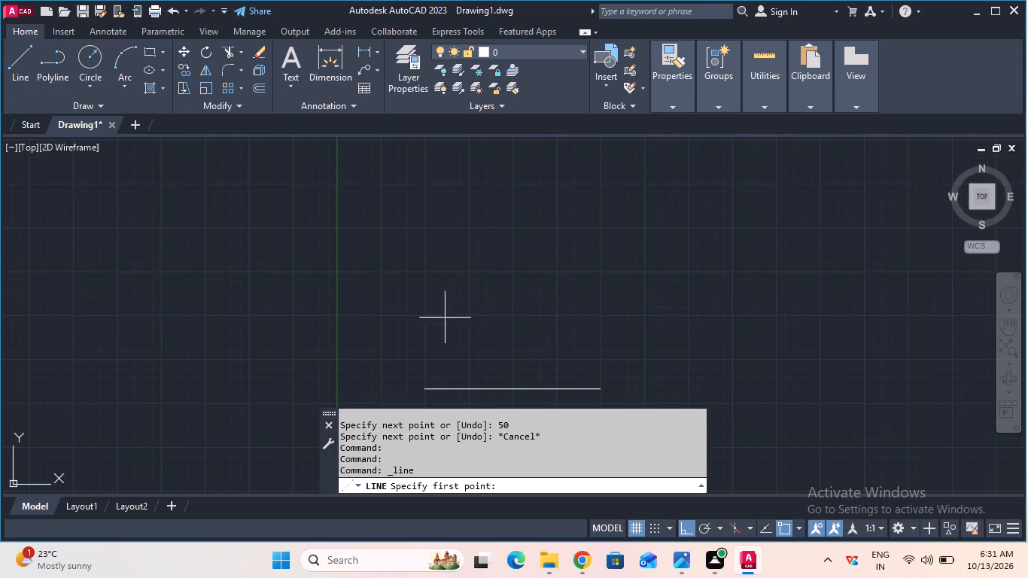
left_click(421, 385)
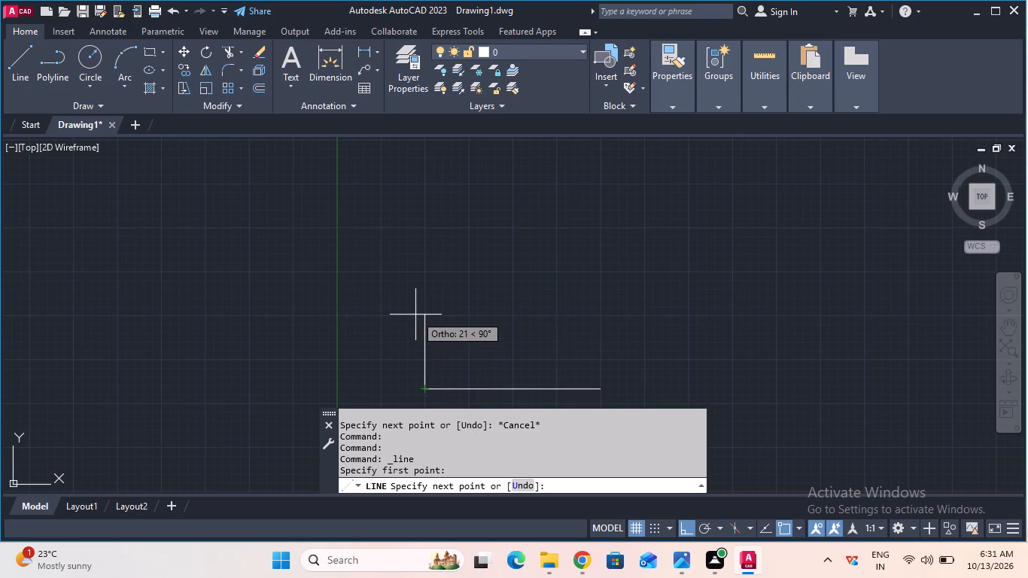
type("65")
key("Return")
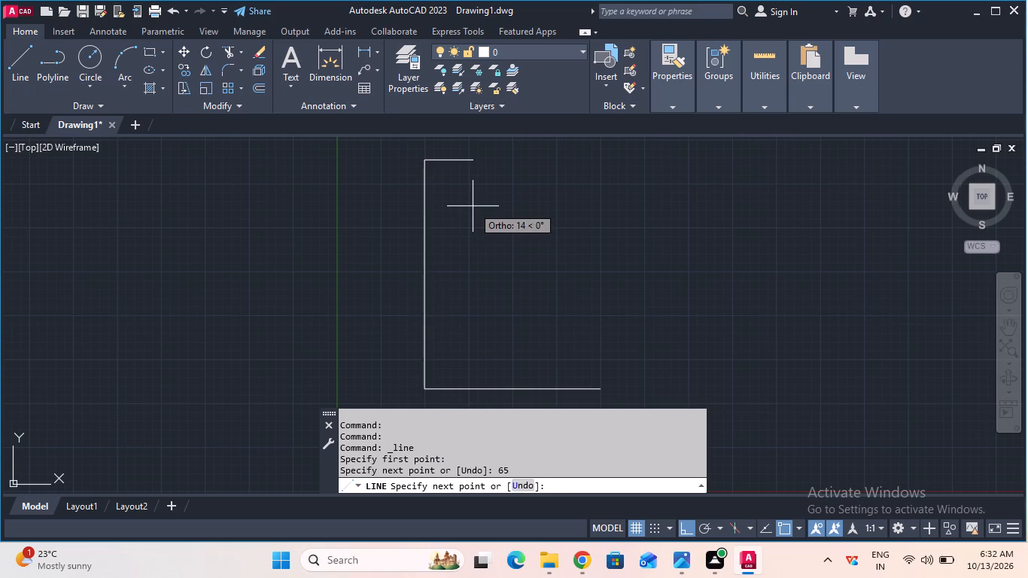
type("15")
key("Return")
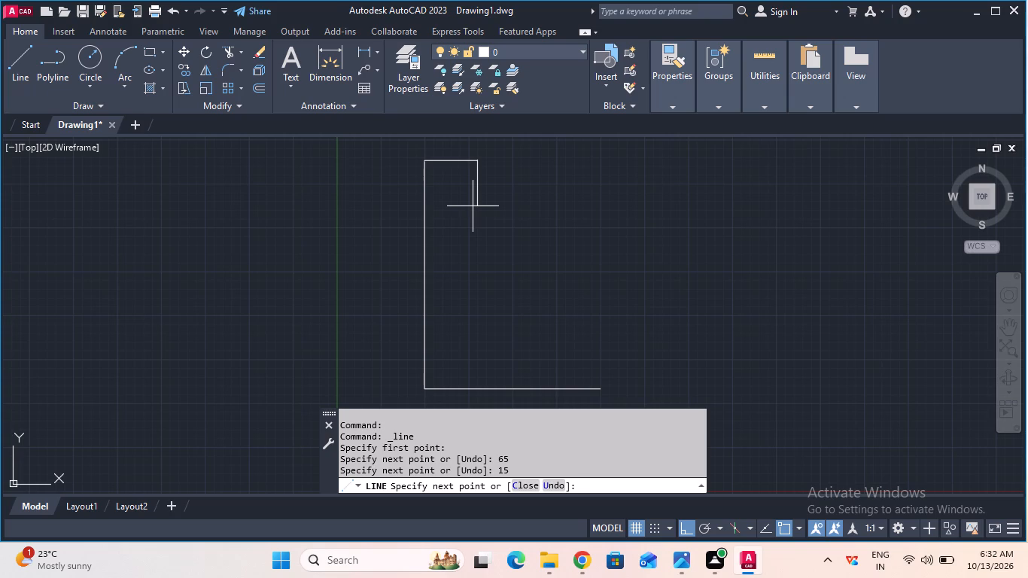
key("Escape")
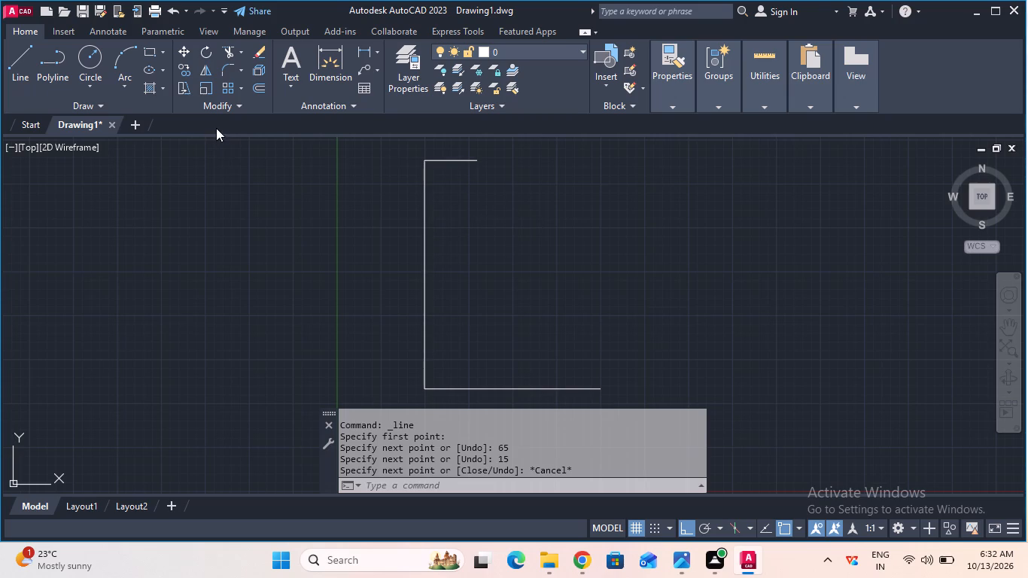
From the bottom edge's right end, draw a line 65 mm up and continue it 15 mm to the left.
left_click(12, 81)
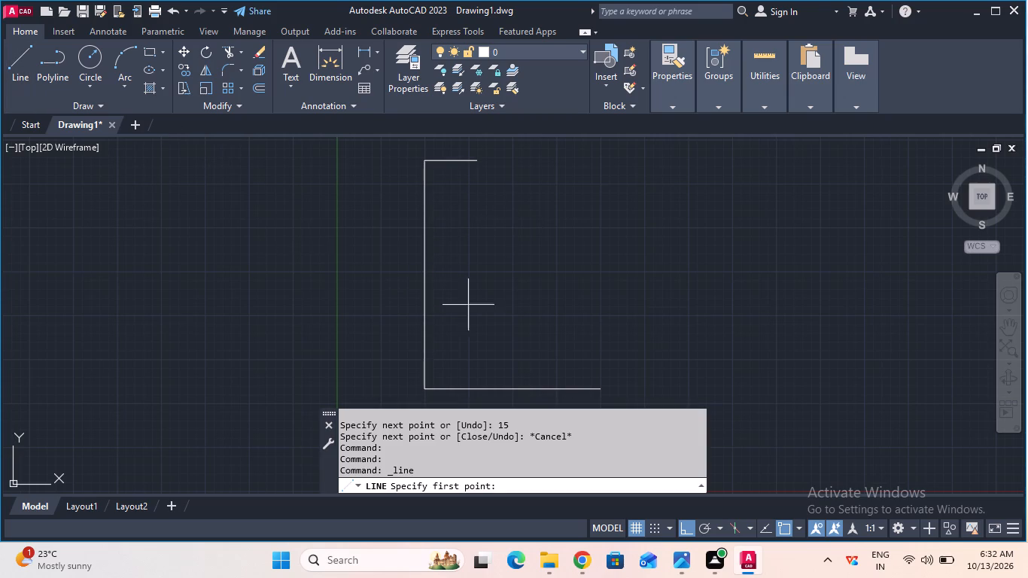
left_click(598, 385)
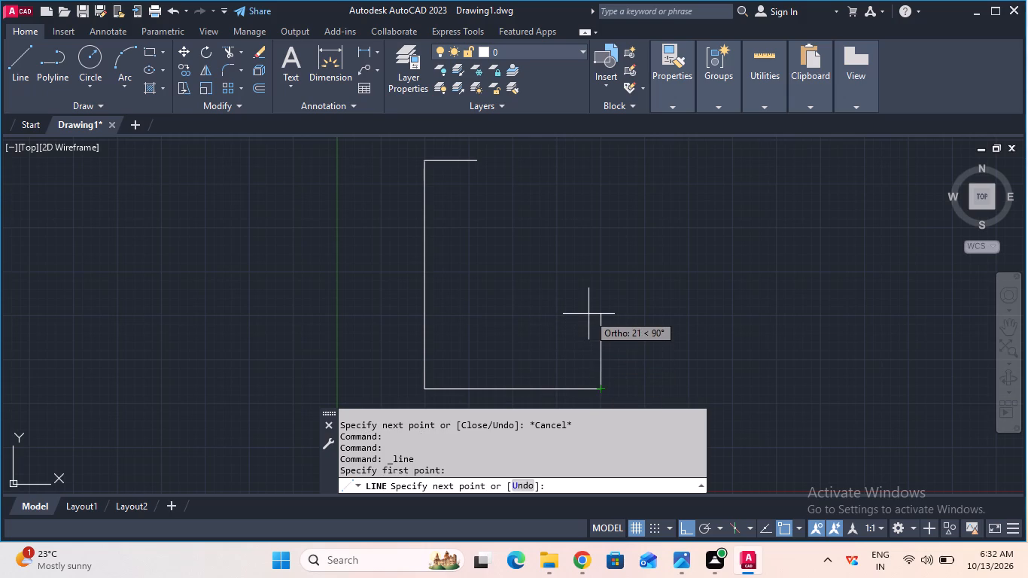
type("65")
key("Return")
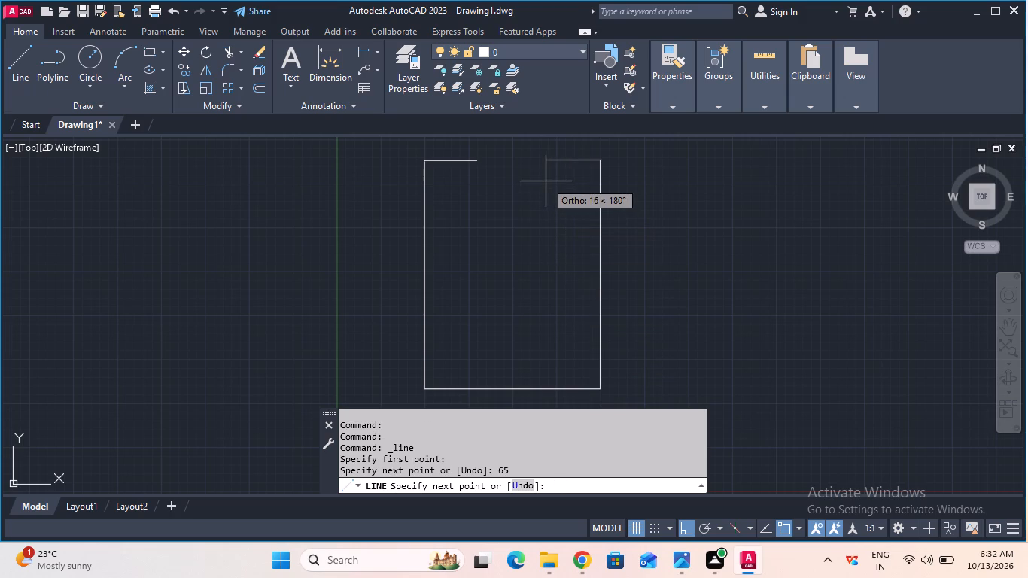
type("15")
key("Return")
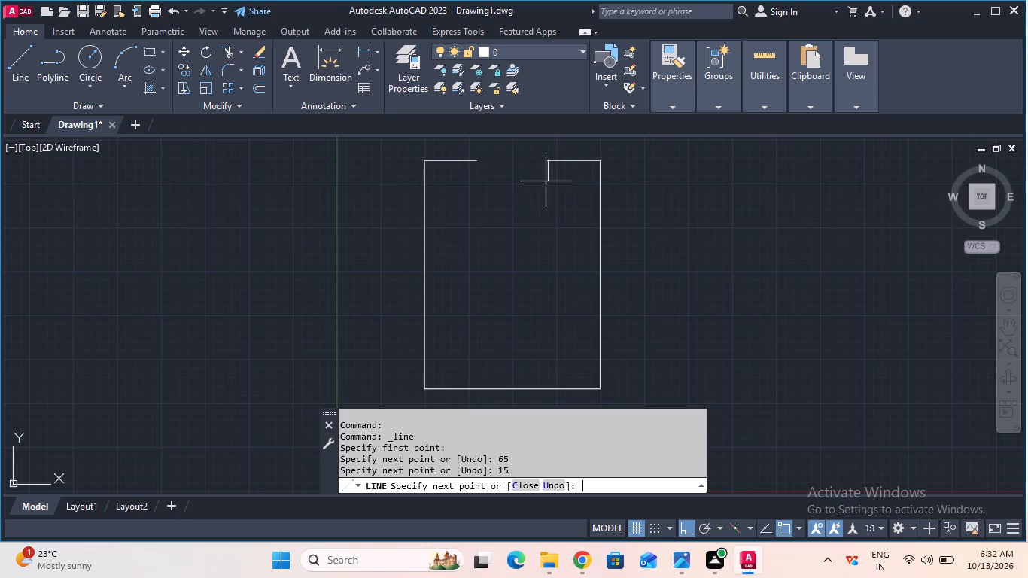
key("Escape")
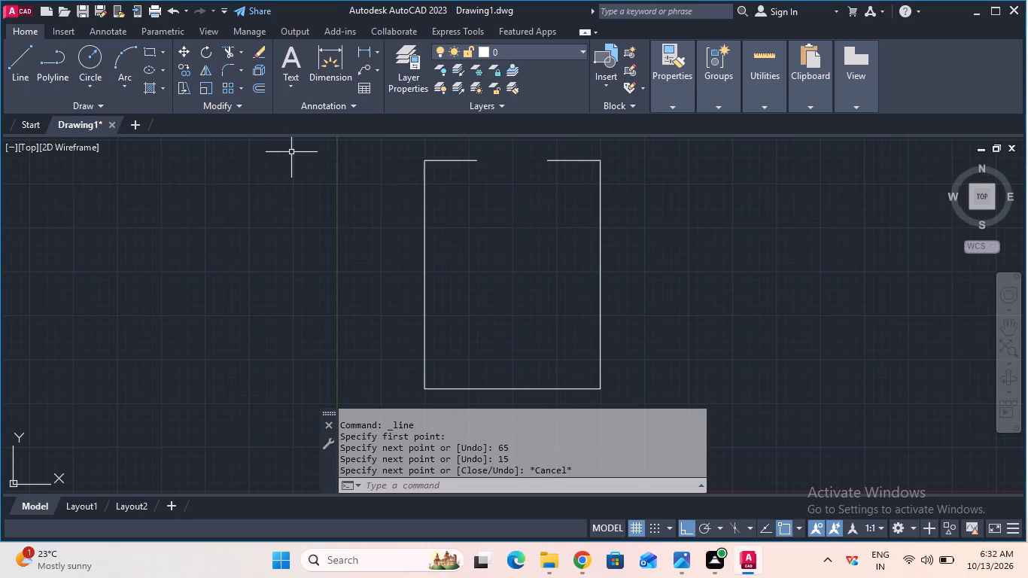
Offset the bottom edge 8 mm upward, and offset the resulting line another 8 mm upward.
left_click(263, 93)
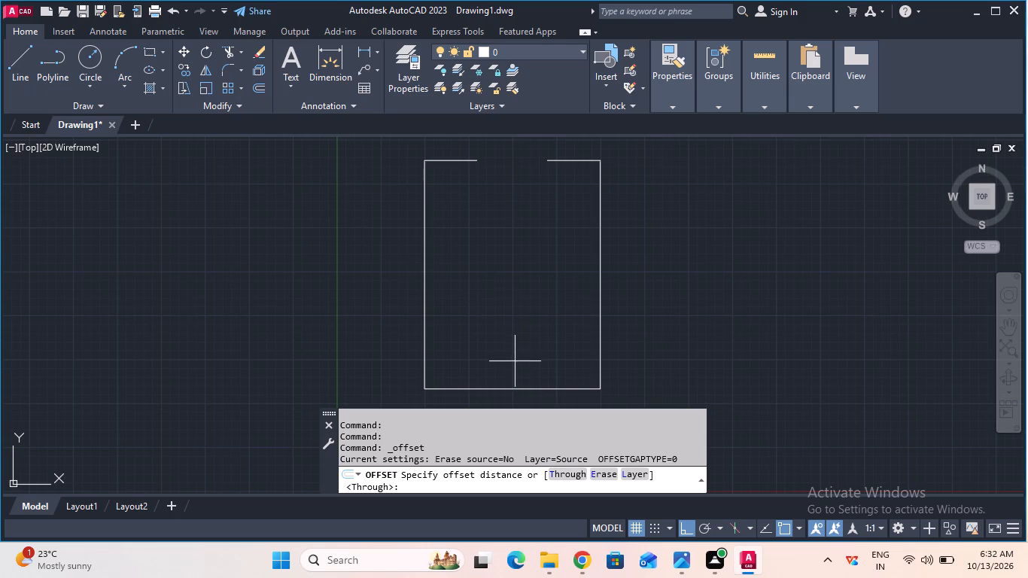
left_click(515, 388)
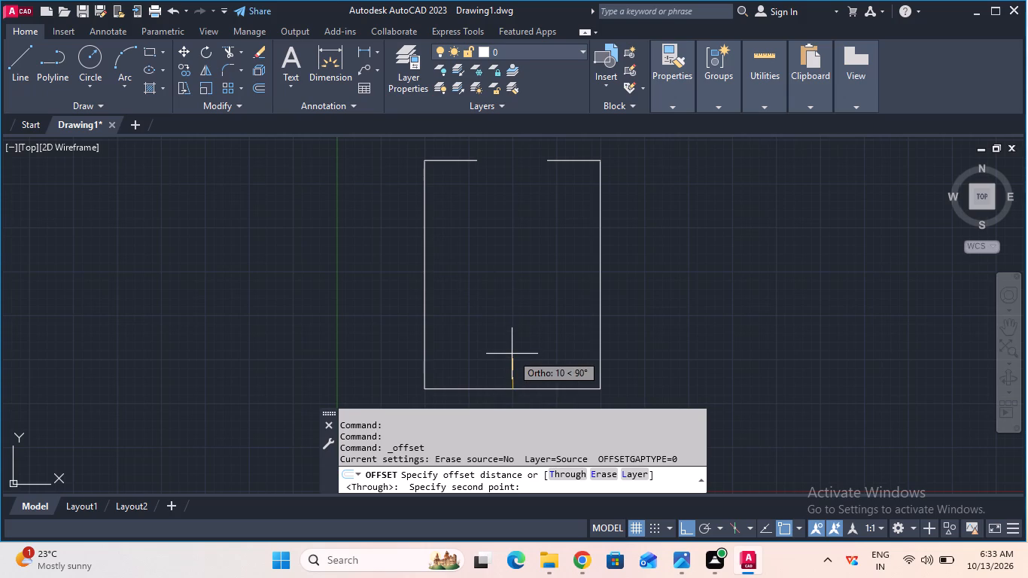
key("8")
key("Return")
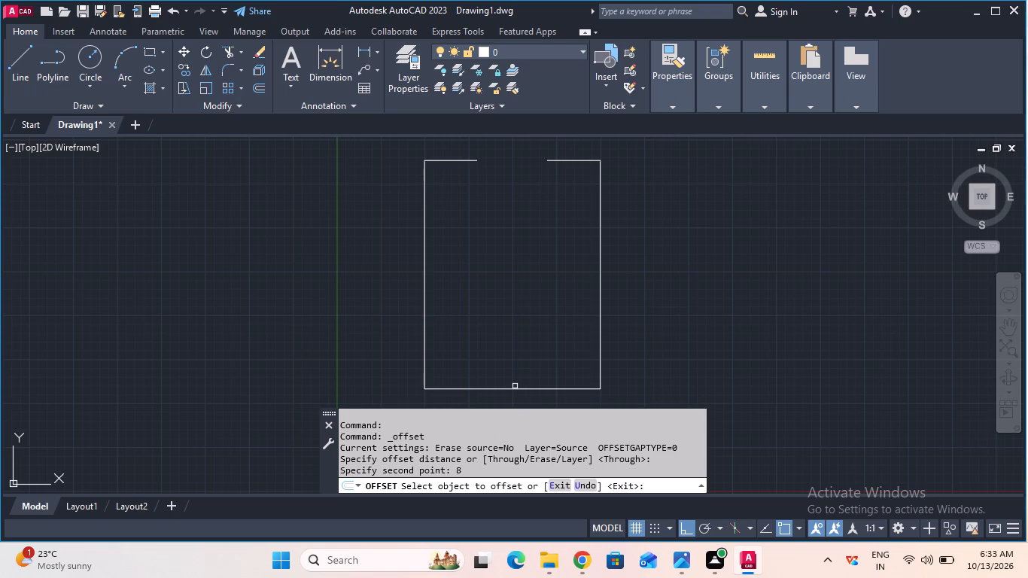
left_click(514, 389)
left_click(512, 365)
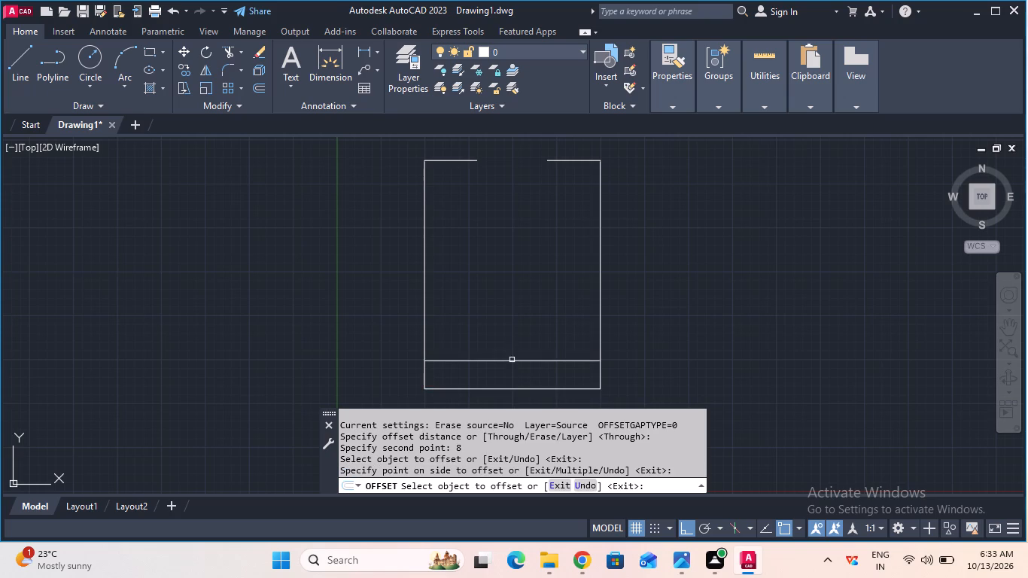
left_click(510, 359)
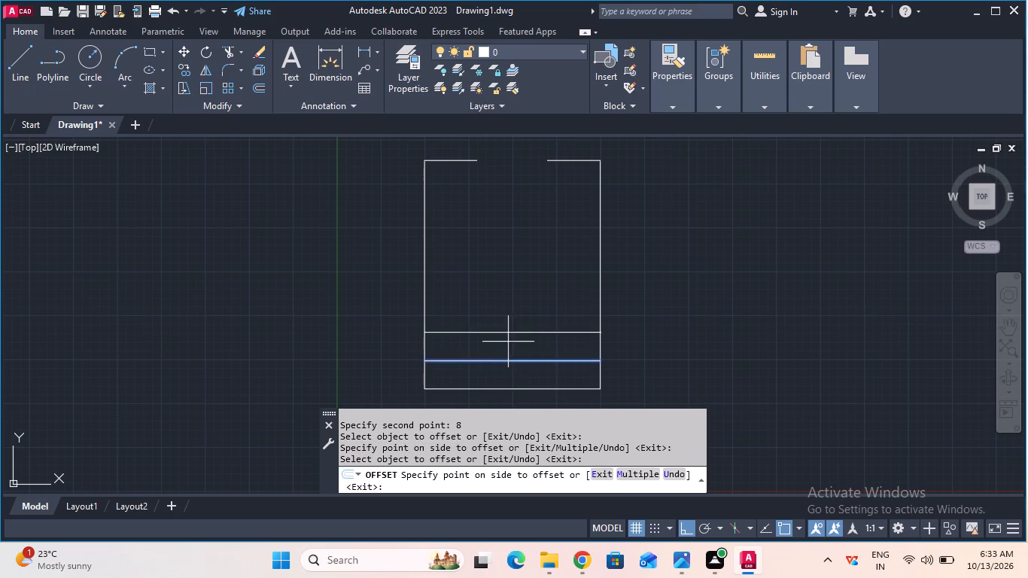
left_click(508, 342)
key("Escape")
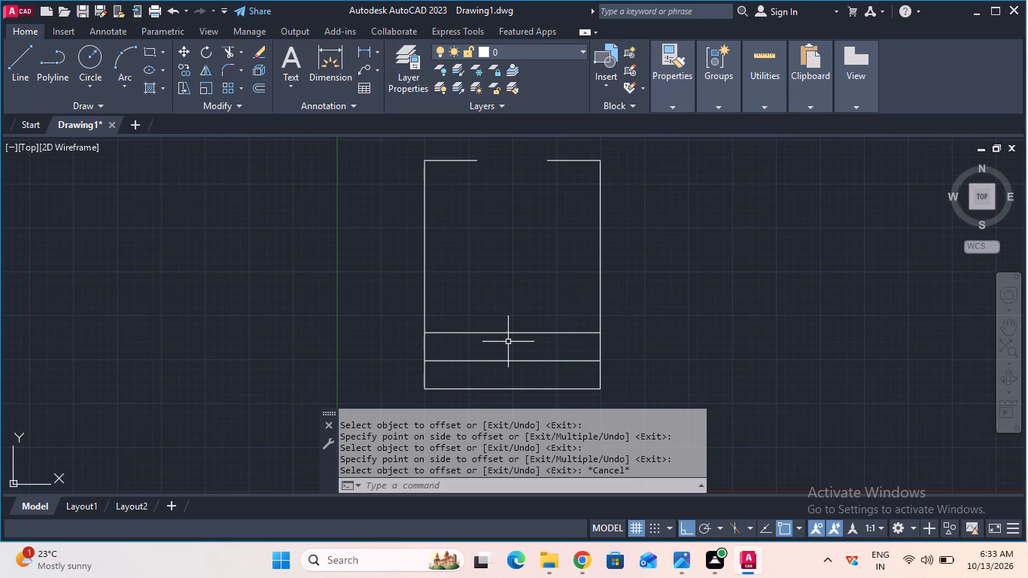
Draw the top slot from the left top edge's inner end: 15 mm down, 20 mm across, and up to the right top edge.
left_click(17, 78)
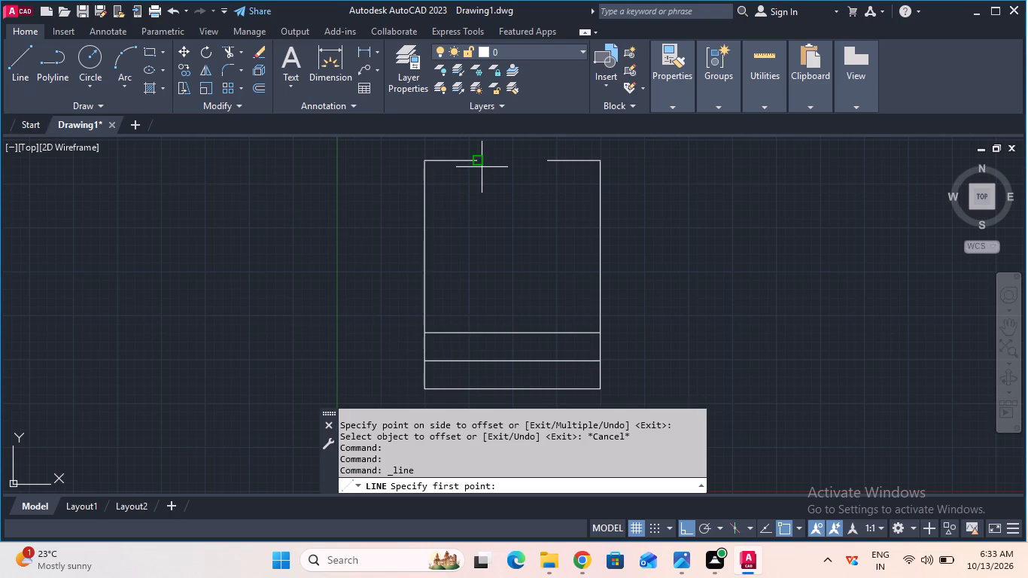
left_click(474, 160)
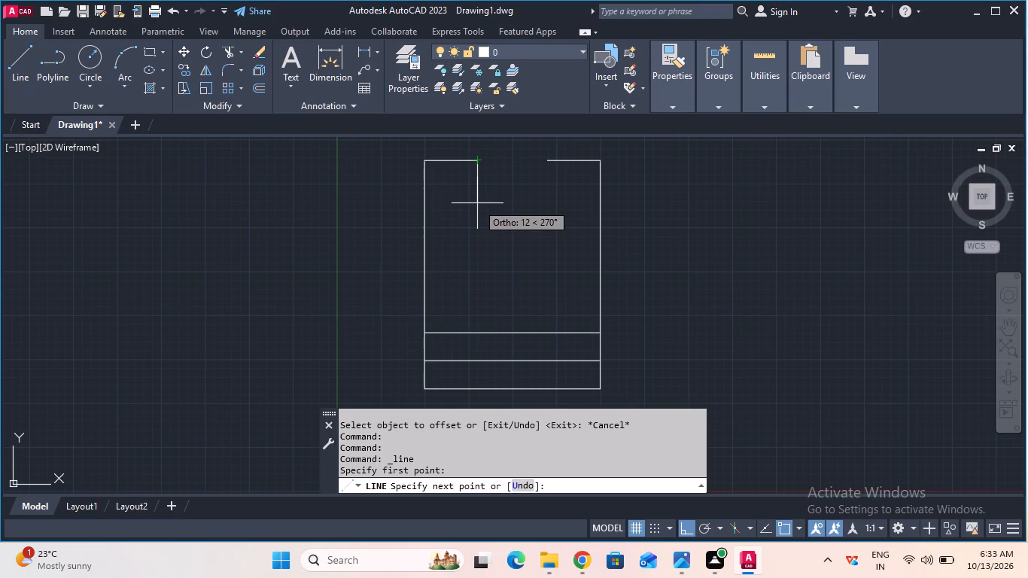
type("15")
key("Return")
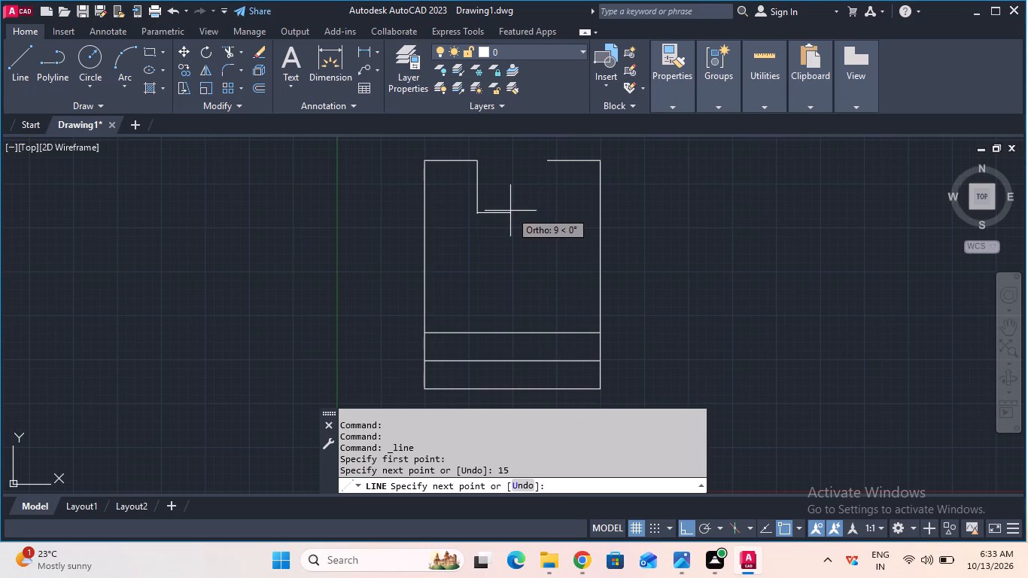
key("2")
key("0")
key("Return")
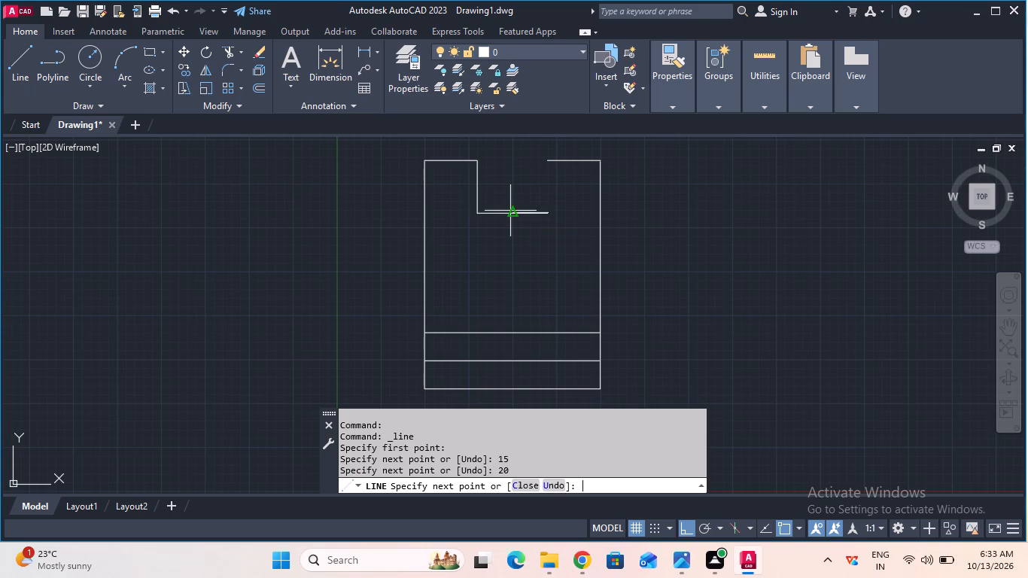
left_click(545, 166)
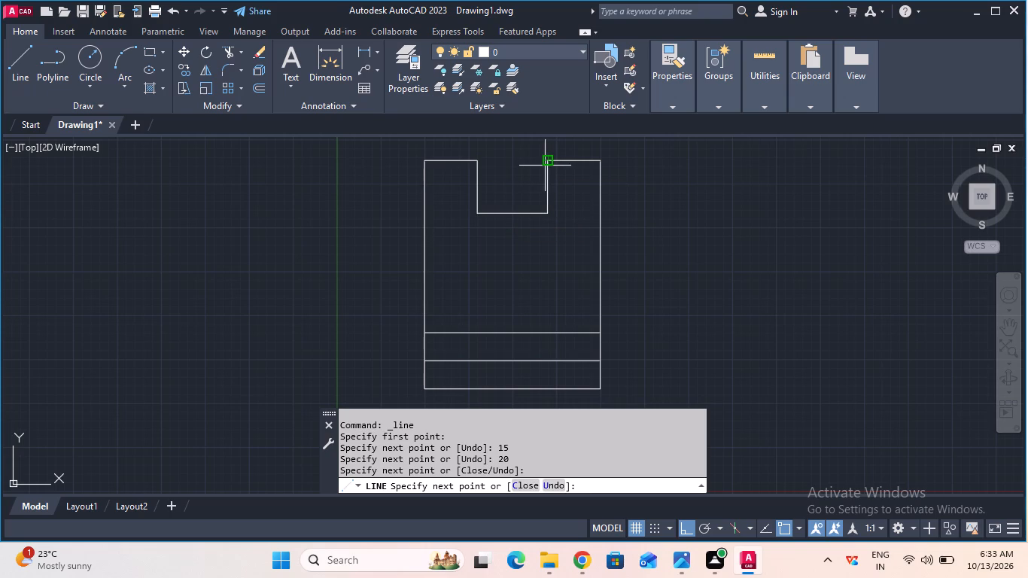
key("Escape")
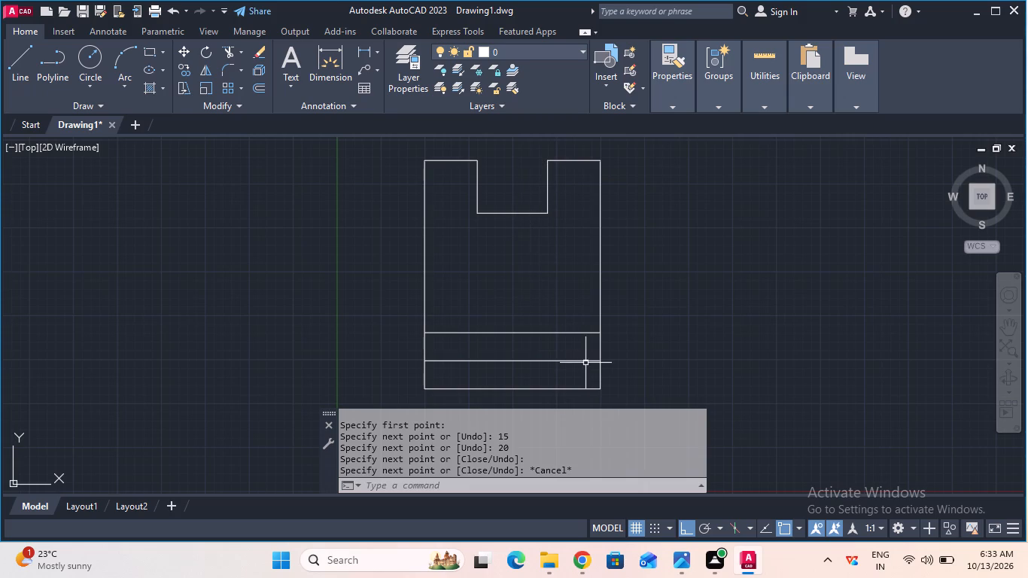
Add a centerline midway between the outer left and right vertical edges of the slotted view.
scroll(592, 321, "down", 1)
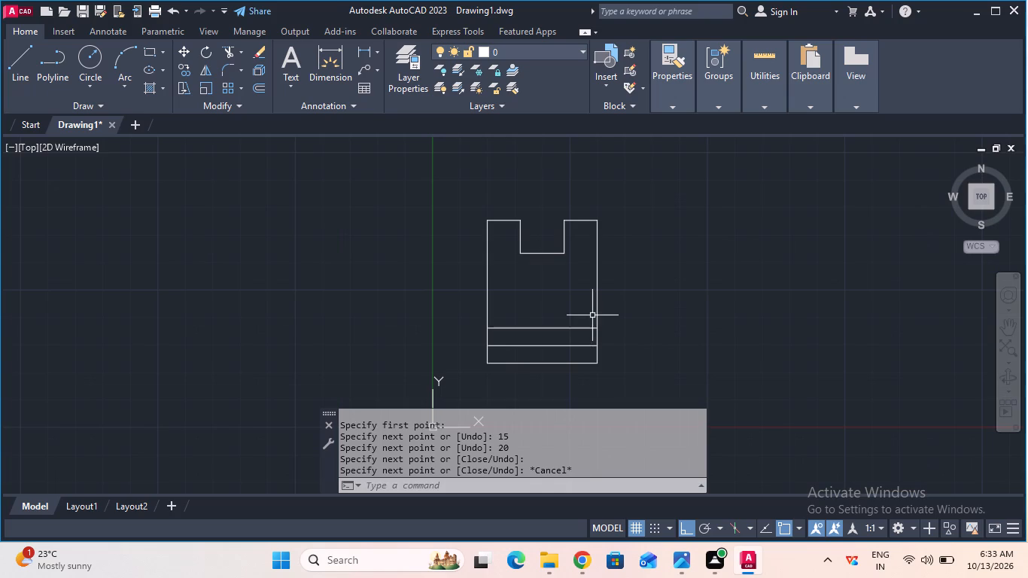
middle_click_drag(593, 312, 448, 388)
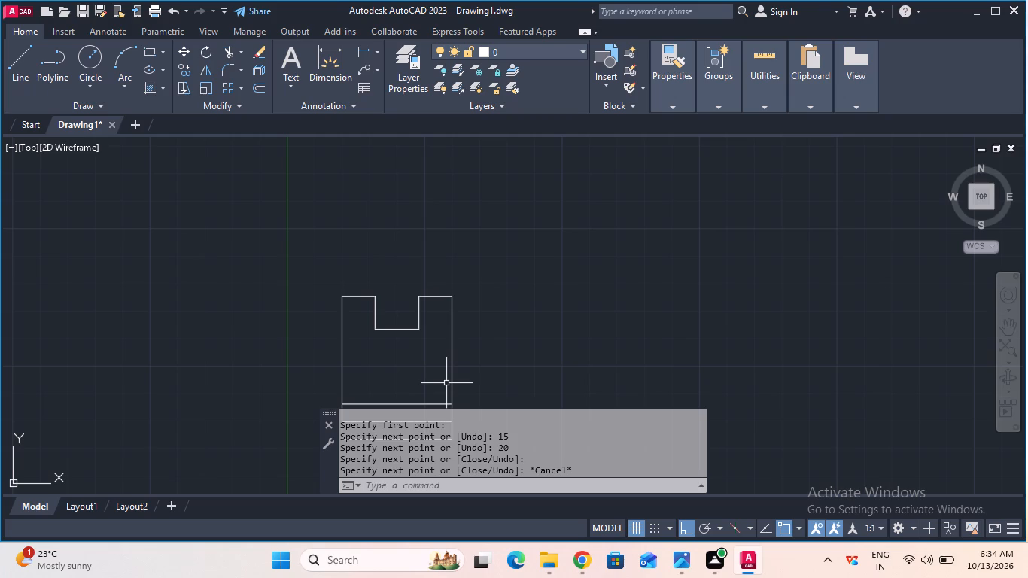
middle_click_drag(421, 385, 447, 345)
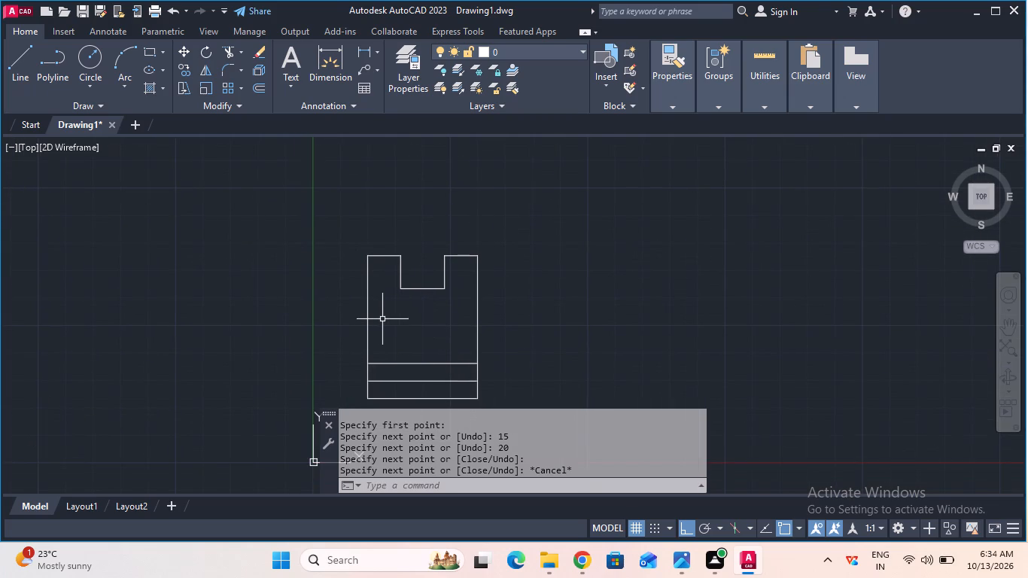
left_click(259, 90)
key("Escape")
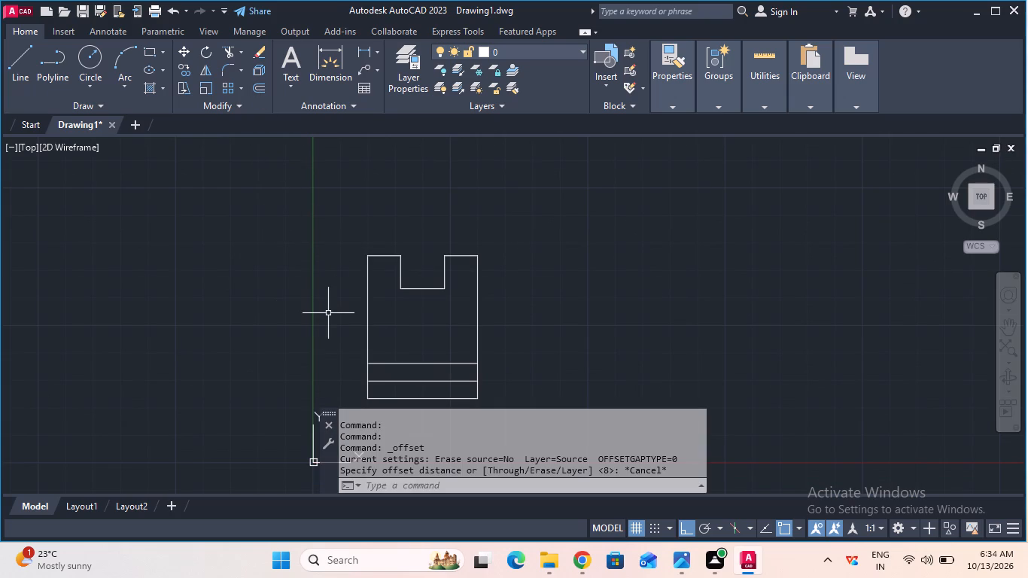
type("cl")
key("Return")
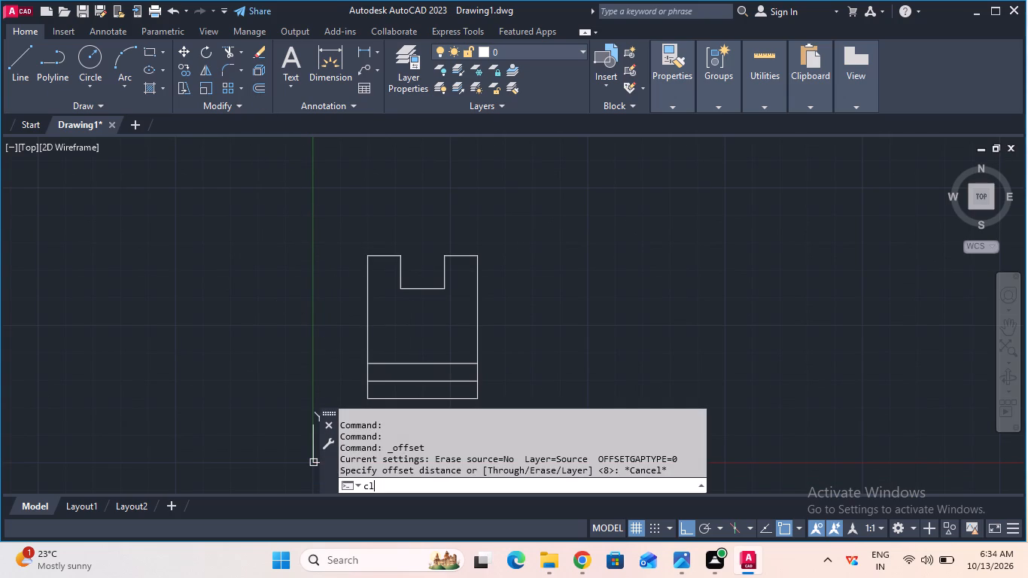
left_click(368, 343)
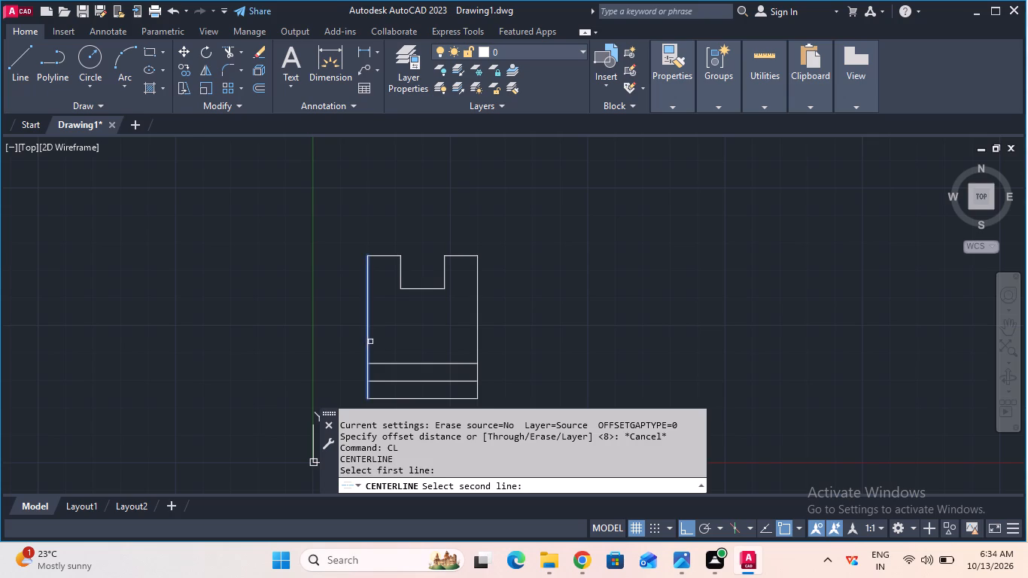
left_click(478, 315)
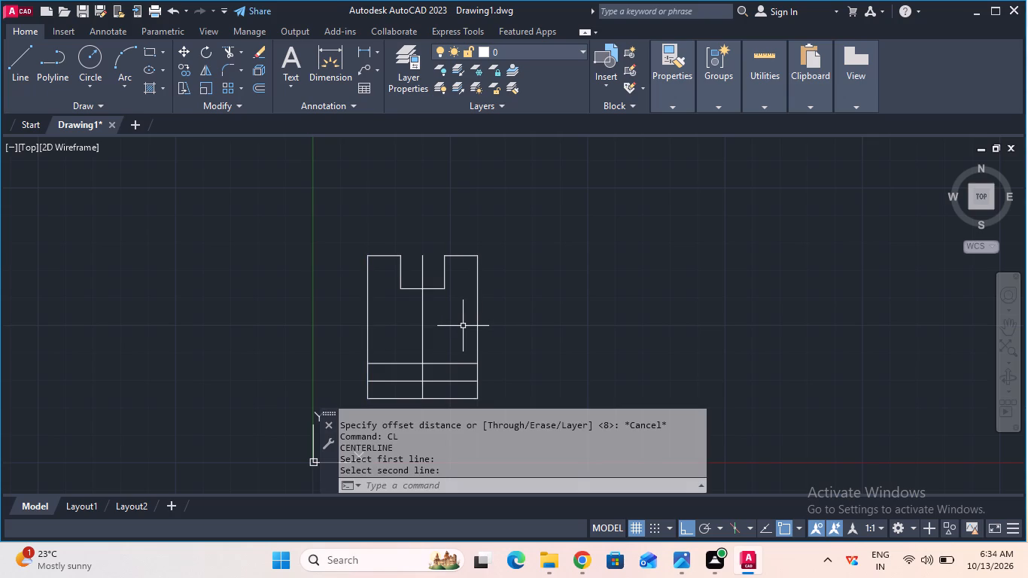
key("Escape")
Explode the new centerline into a plain line.
scroll(464, 325, "up", 2)
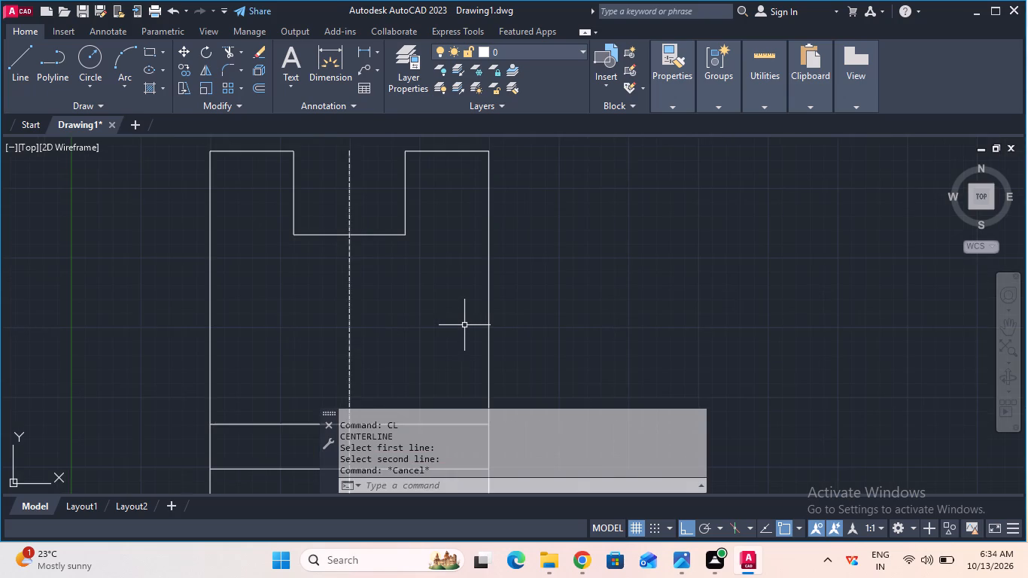
scroll(464, 325, "down", 1)
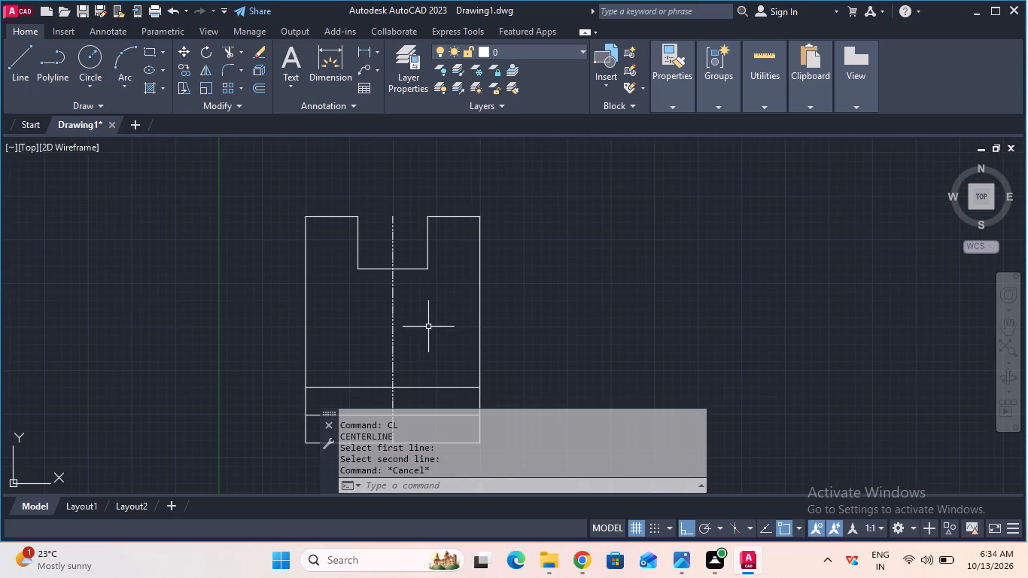
left_click(392, 340)
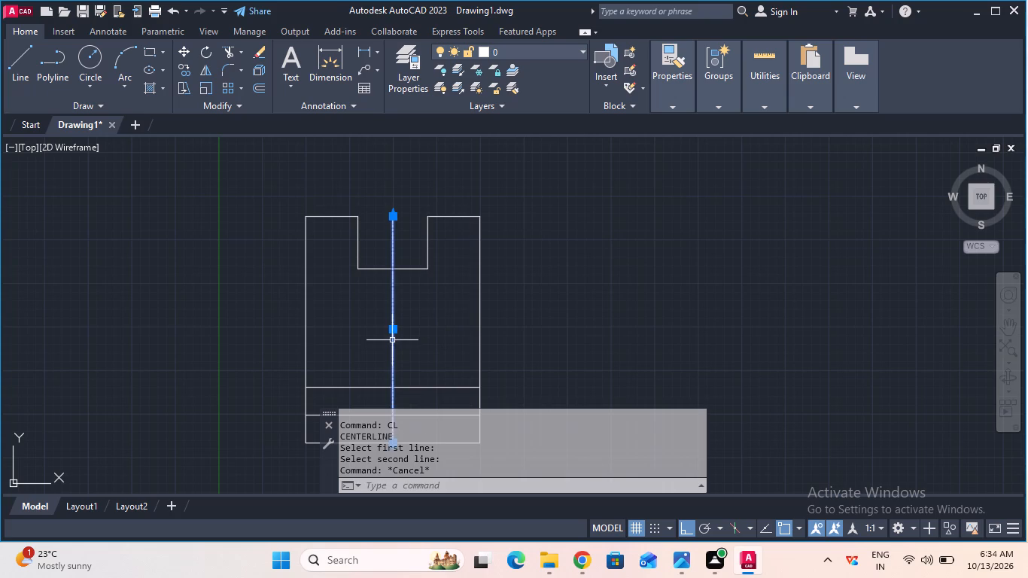
type("exp")
left_click(397, 358)
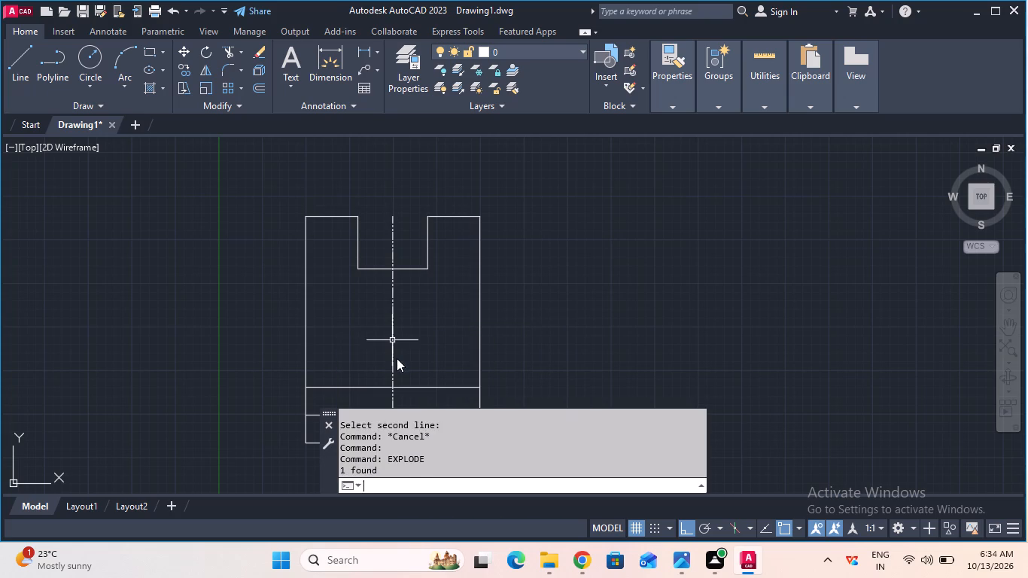
Trim the centre line's portions inside the top slot and below the upper base line.
scroll(397, 347, "down", 1)
middle_click_drag(402, 345, 414, 337)
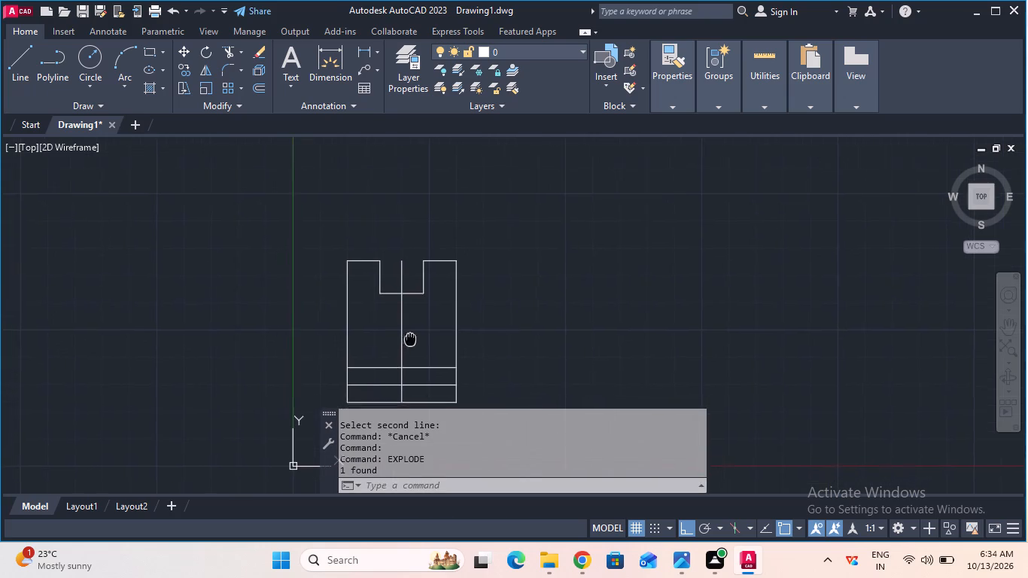
middle_click_drag(414, 337, 433, 298)
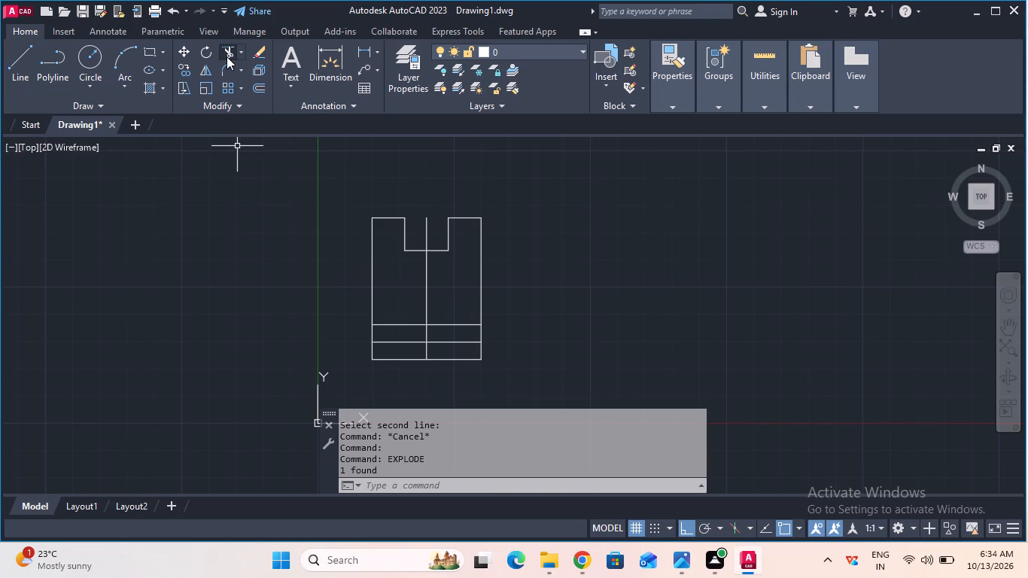
left_click(227, 56)
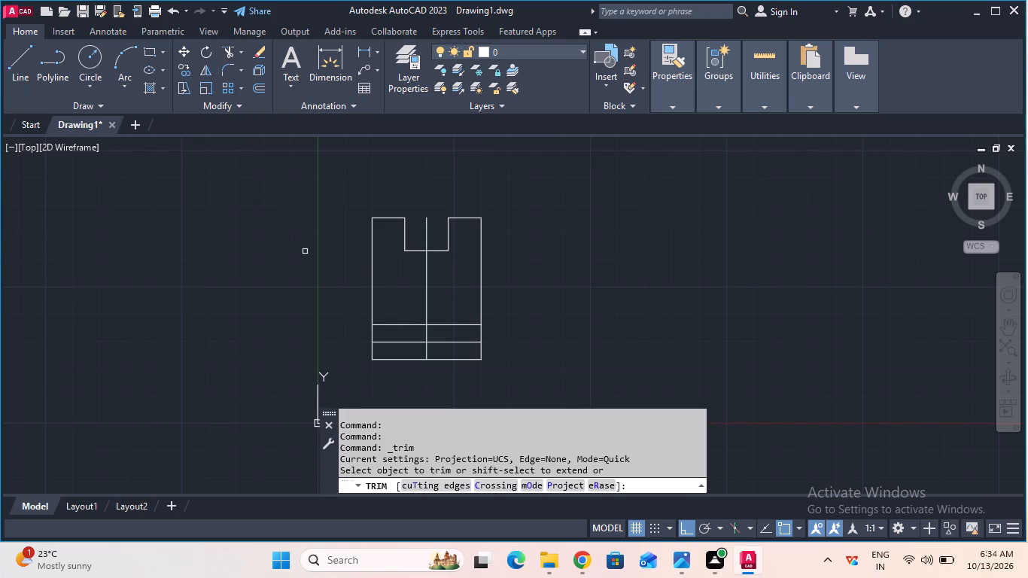
left_click(424, 335)
left_click(427, 348)
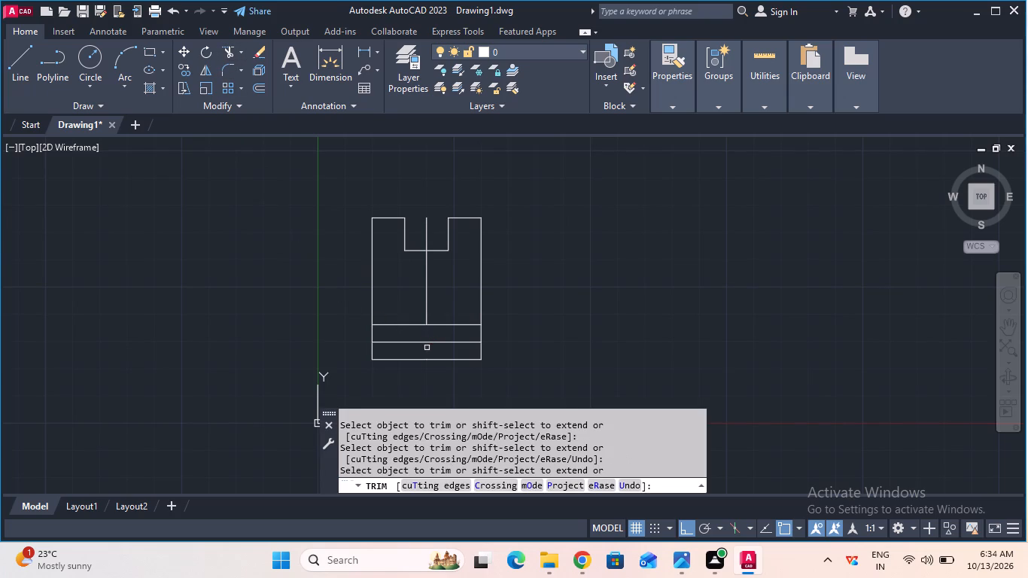
left_click(427, 245)
key("Escape")
Offset the trimmed centre line 5 mm to the left and 5 mm to the right for the rib edges.
scroll(427, 245, "up", 2)
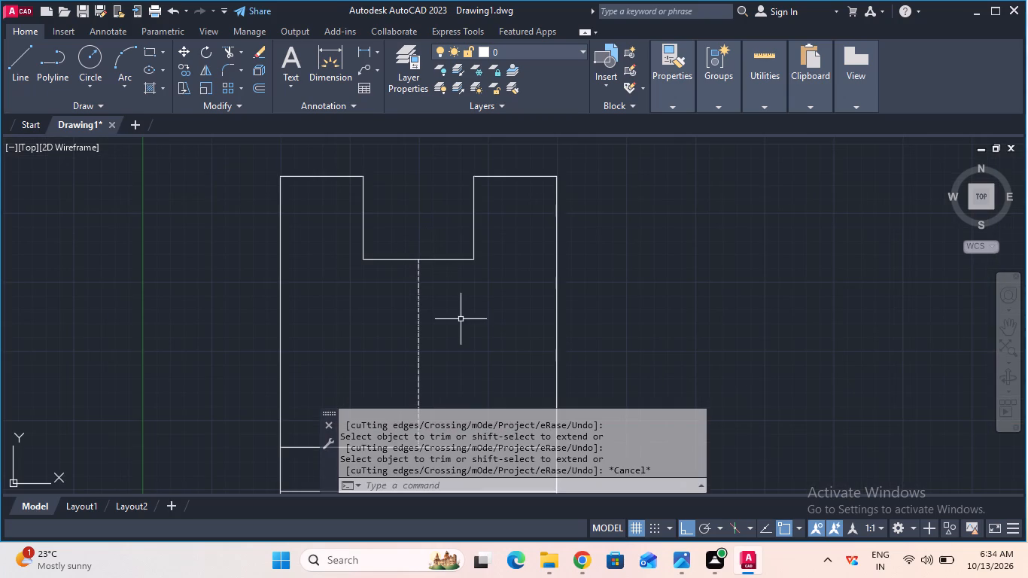
scroll(461, 321, "down", 1)
middle_click_drag(462, 321, 461, 260)
left_click(263, 82)
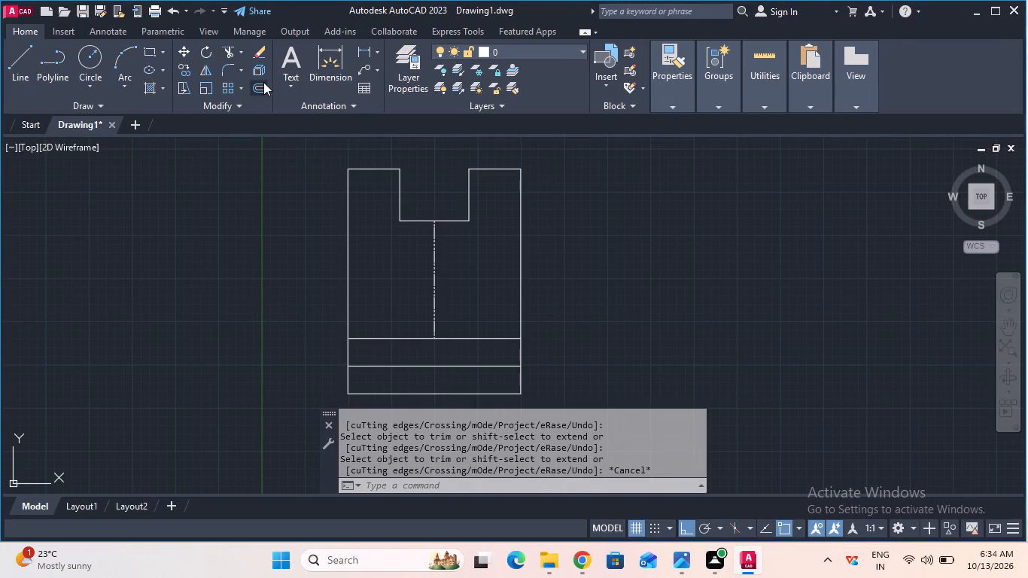
left_click(431, 284)
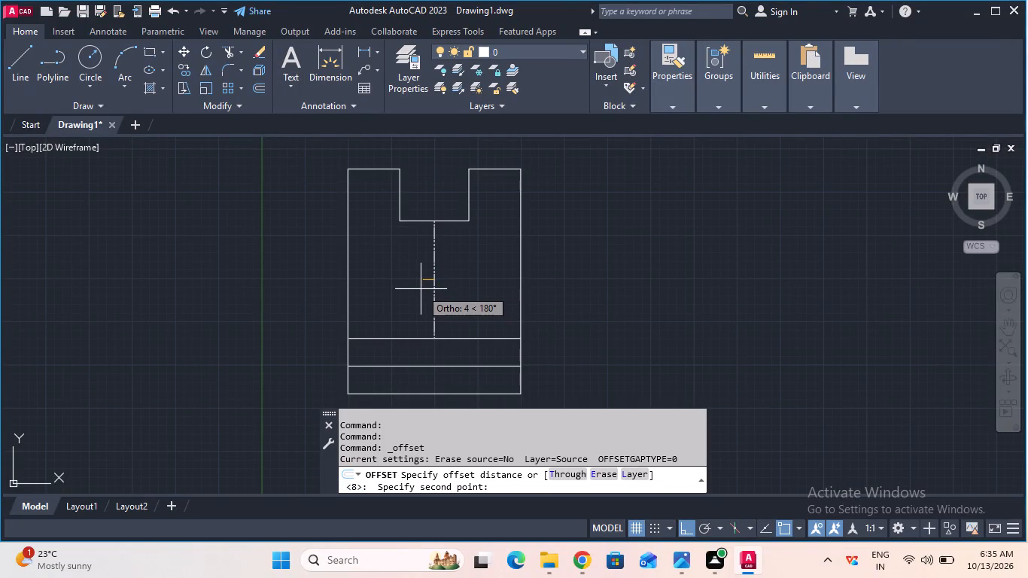
key("5")
key("Return")
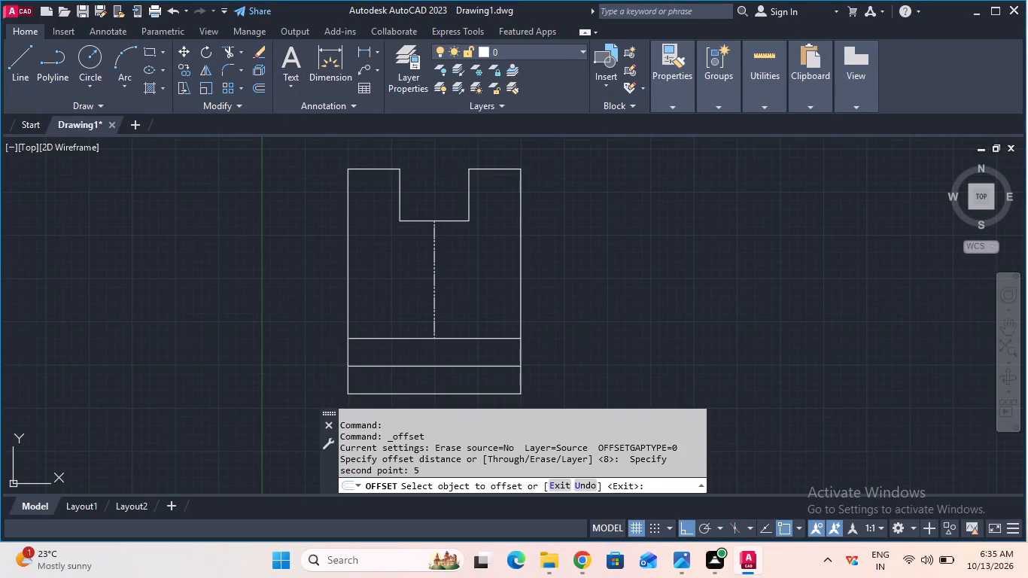
left_click(433, 283)
left_click(425, 287)
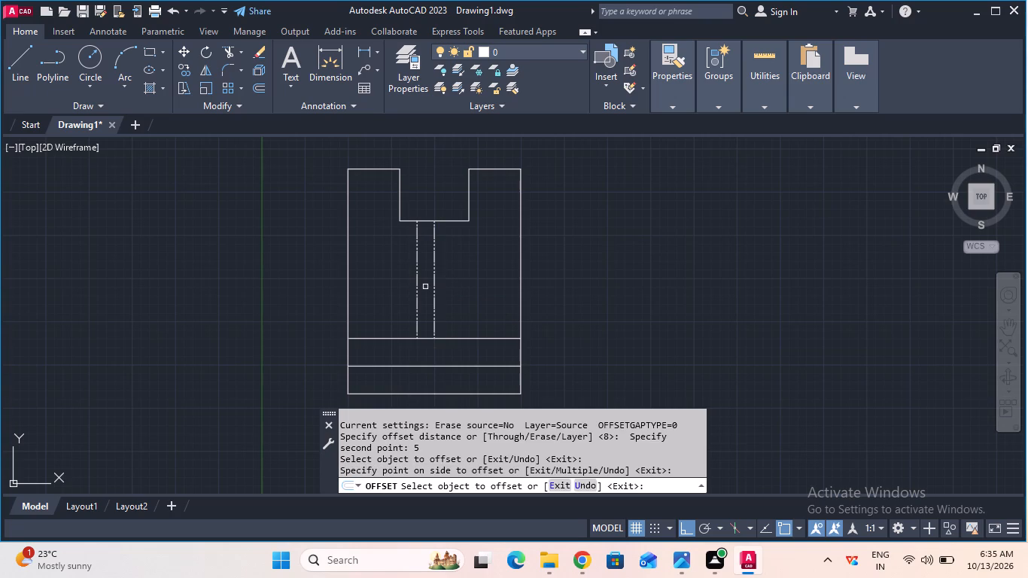
left_click(435, 283)
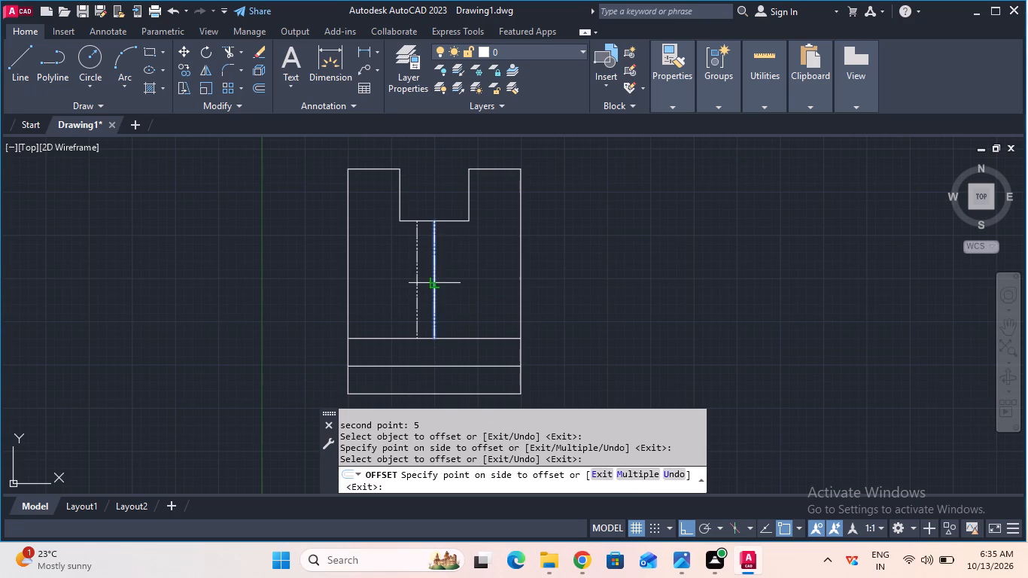
left_click(440, 283)
left_click(433, 286)
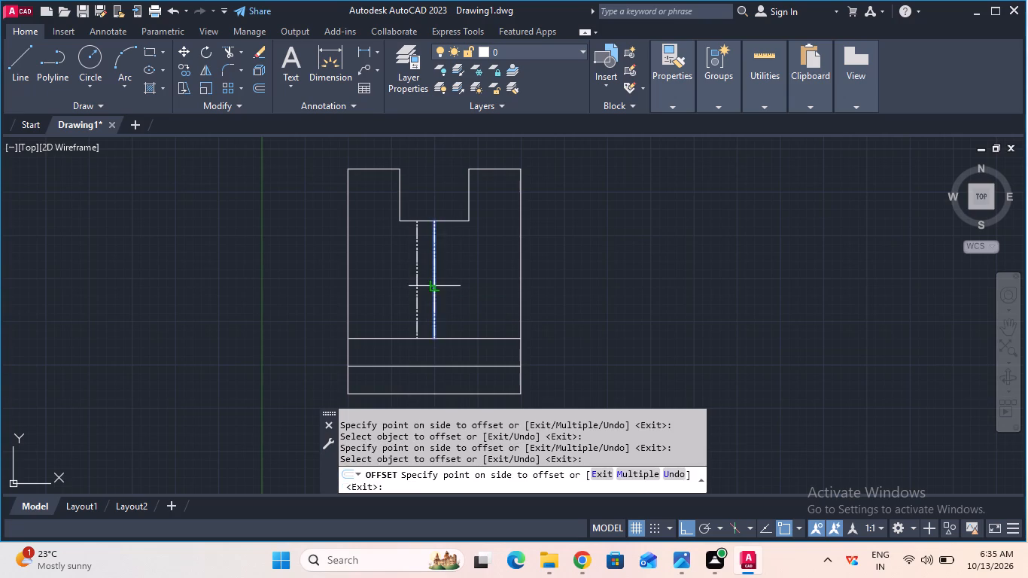
left_click(454, 283)
key("Escape")
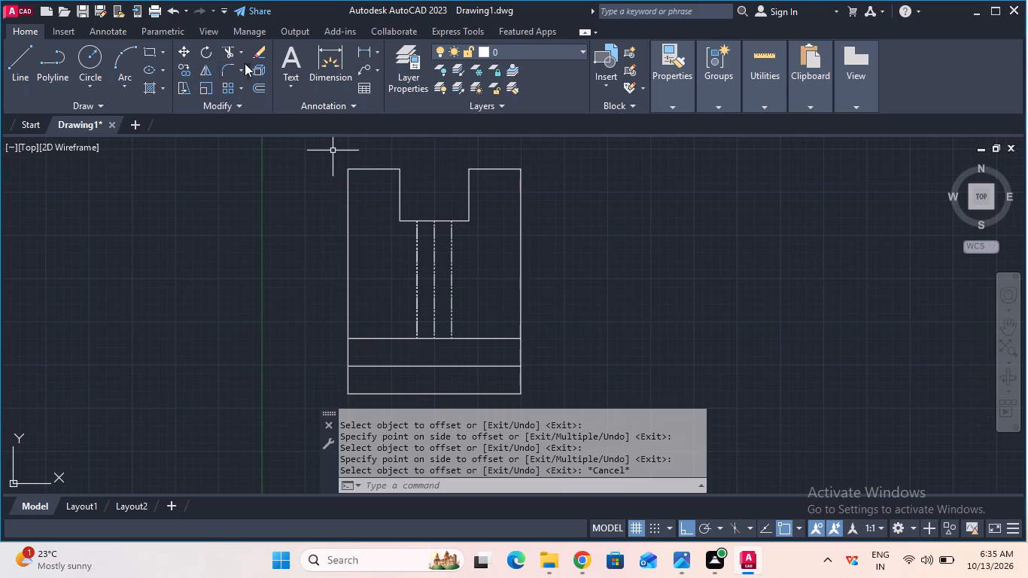
Remove the middle centre line between the two rib edges with Trim.
left_click(227, 55)
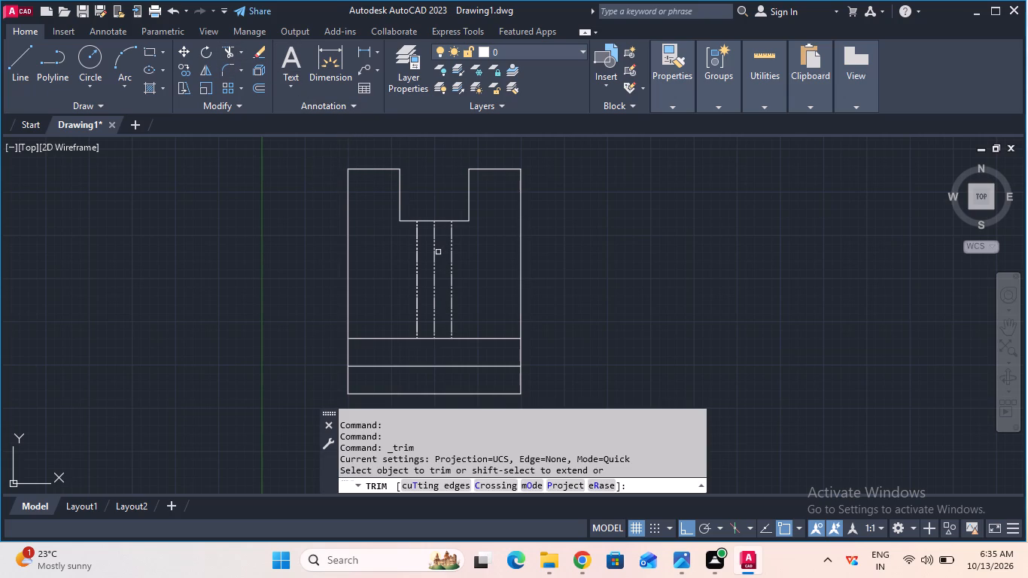
left_click(433, 255)
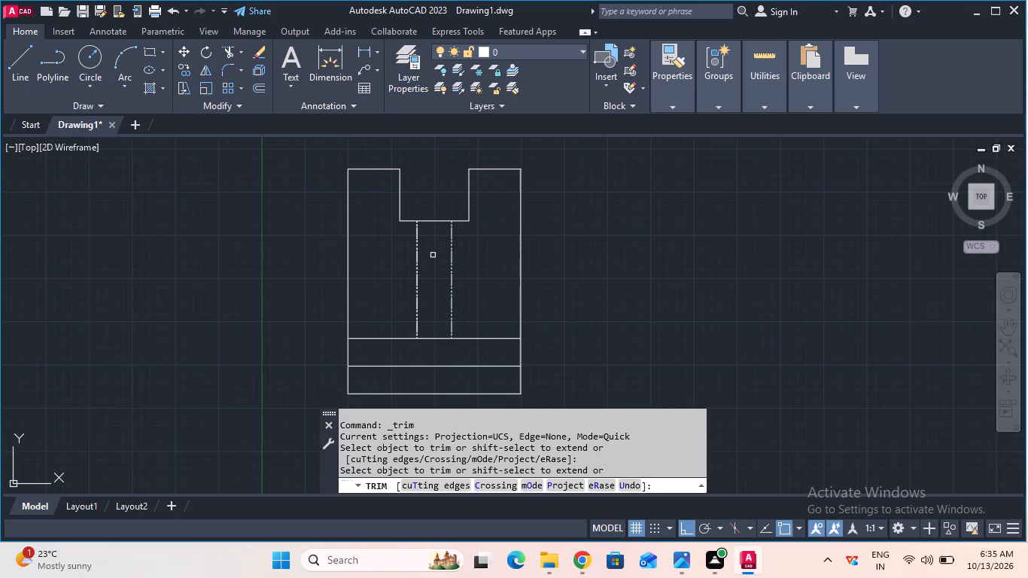
key("Return")
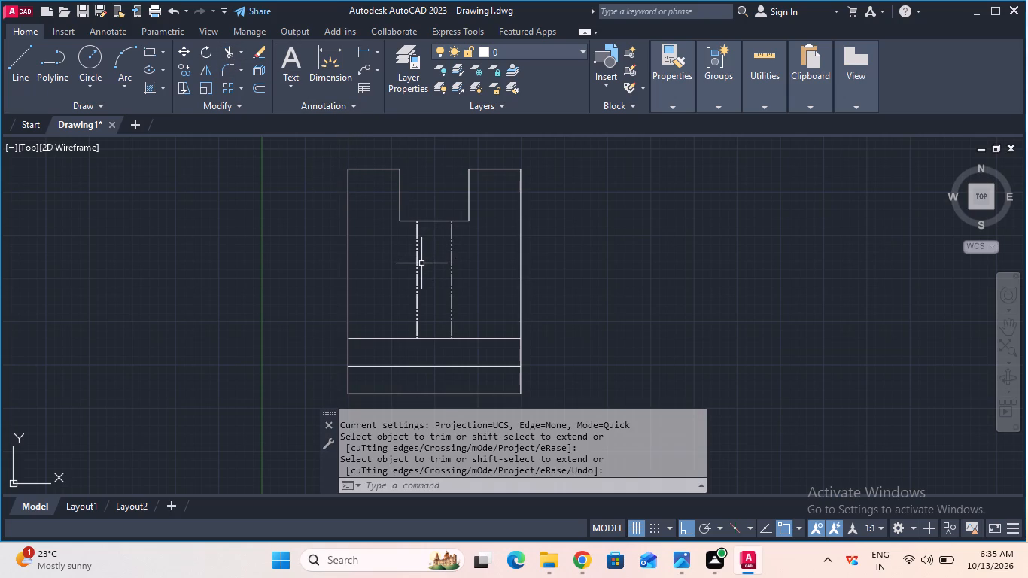
Set the linetype of the left and right rib edge lines to ByLayer.
left_click(418, 265)
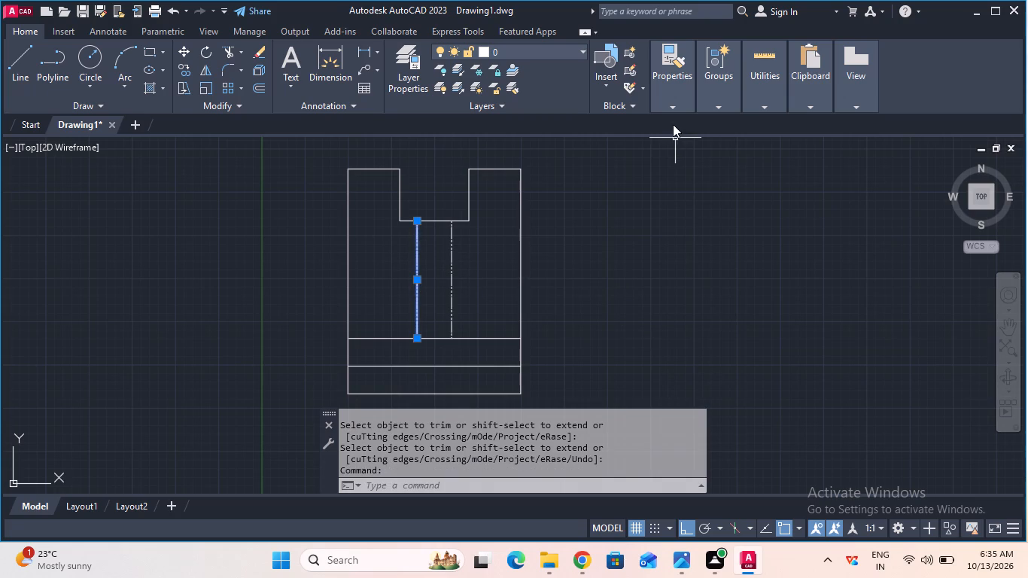
left_click(750, 157)
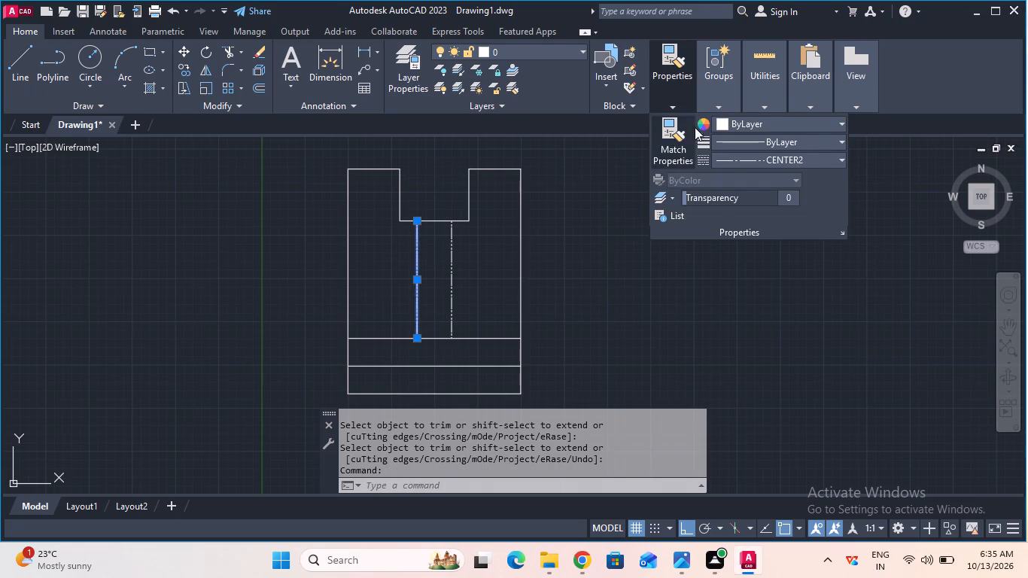
left_click(731, 157)
left_click(740, 173)
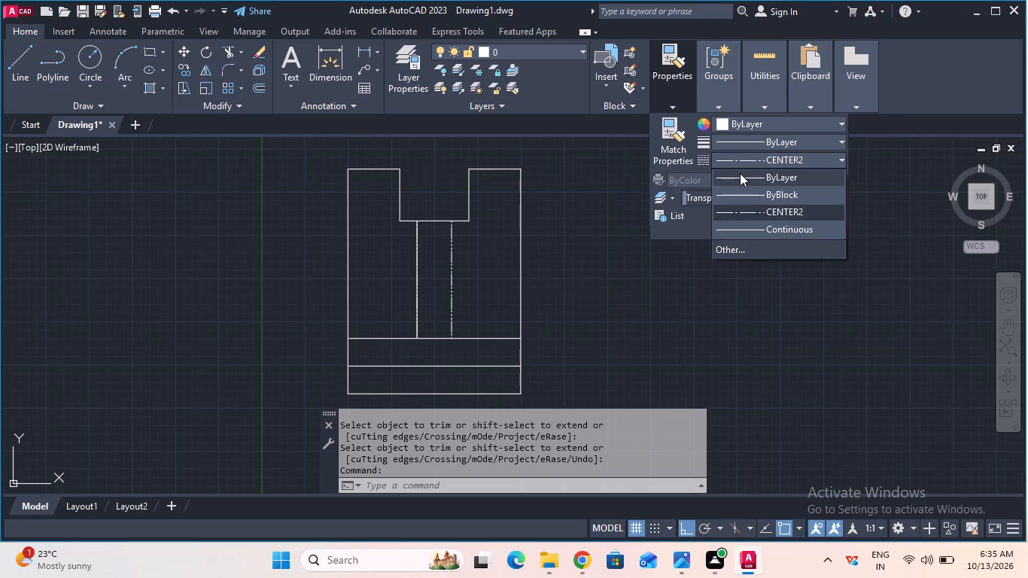
left_click(452, 274)
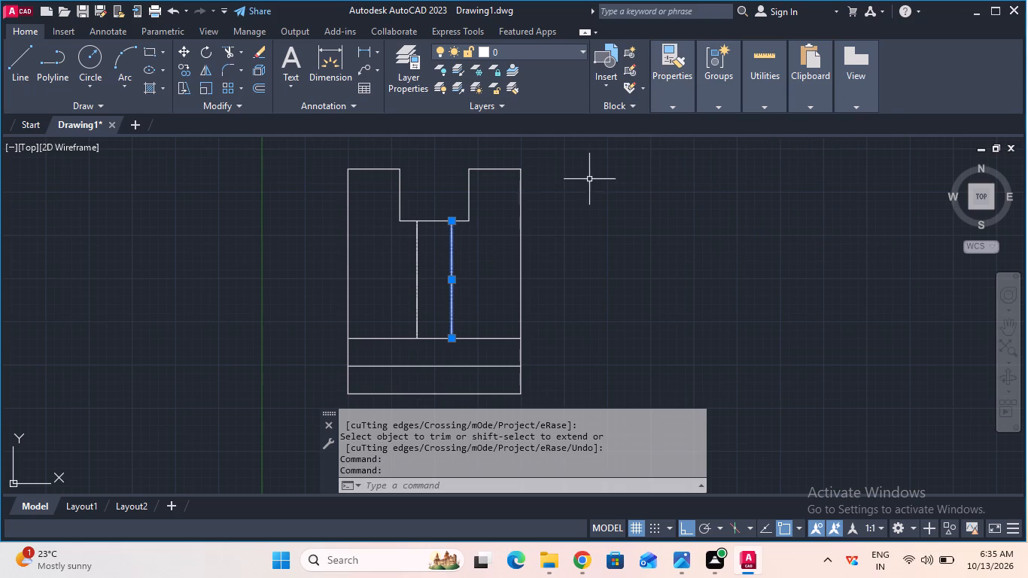
left_click(747, 153)
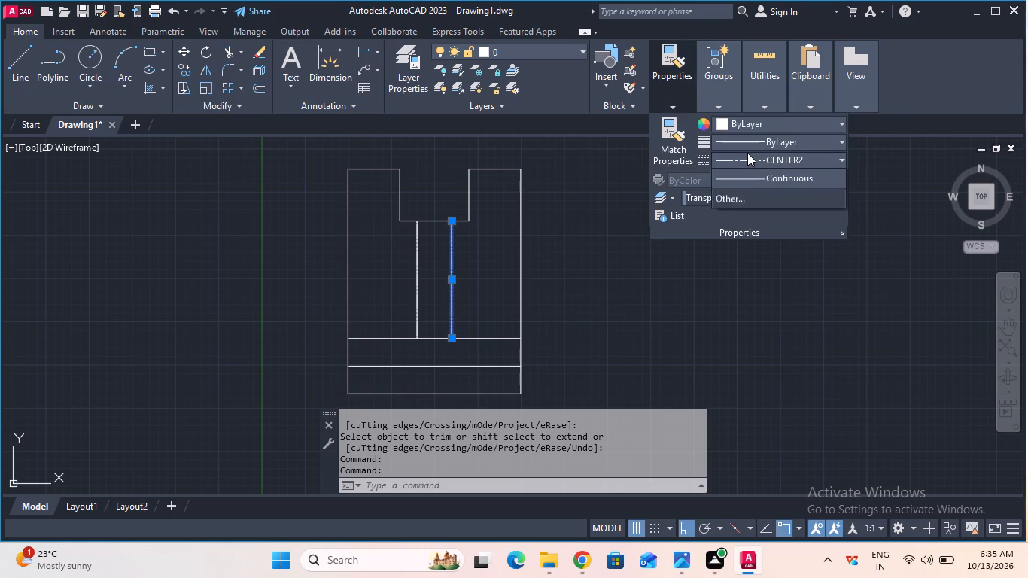
left_click(744, 171)
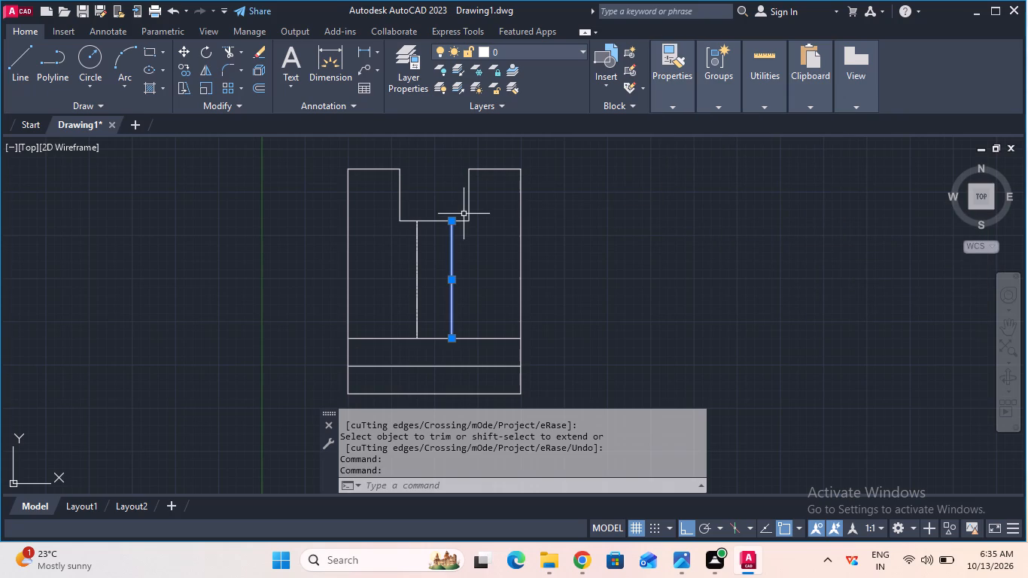
key("Escape")
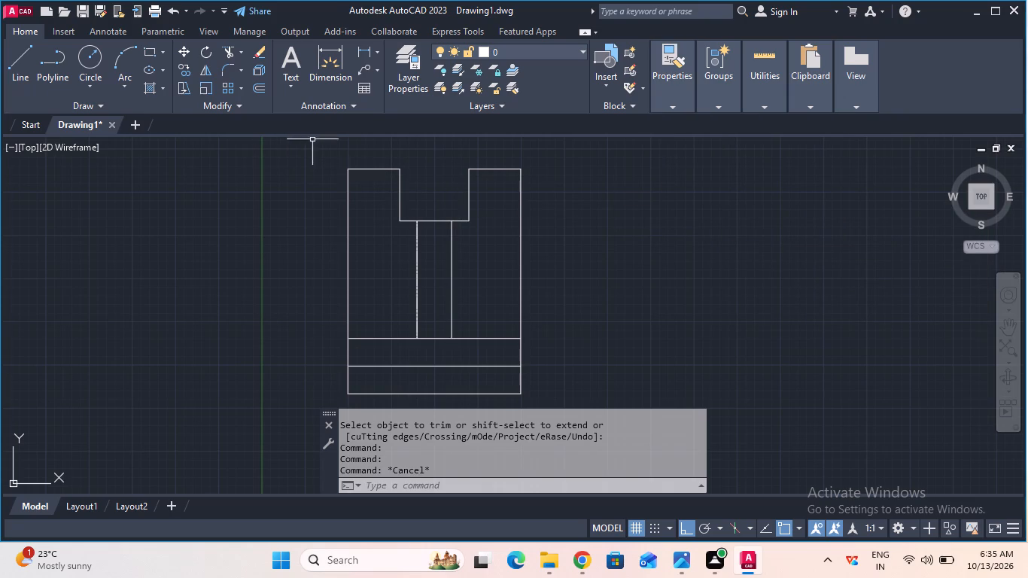
Draw two vertical lines with the CENTER2 linetype from the top slot's lower corners down to the middle horizontal line of the base.
left_click(685, 99)
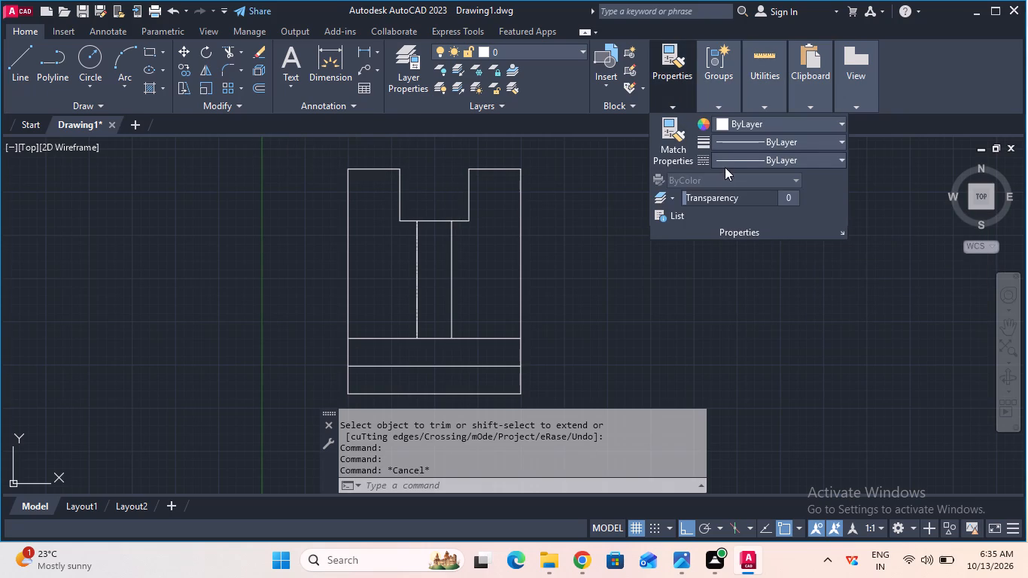
left_click(727, 166)
left_click(750, 208)
left_click(11, 58)
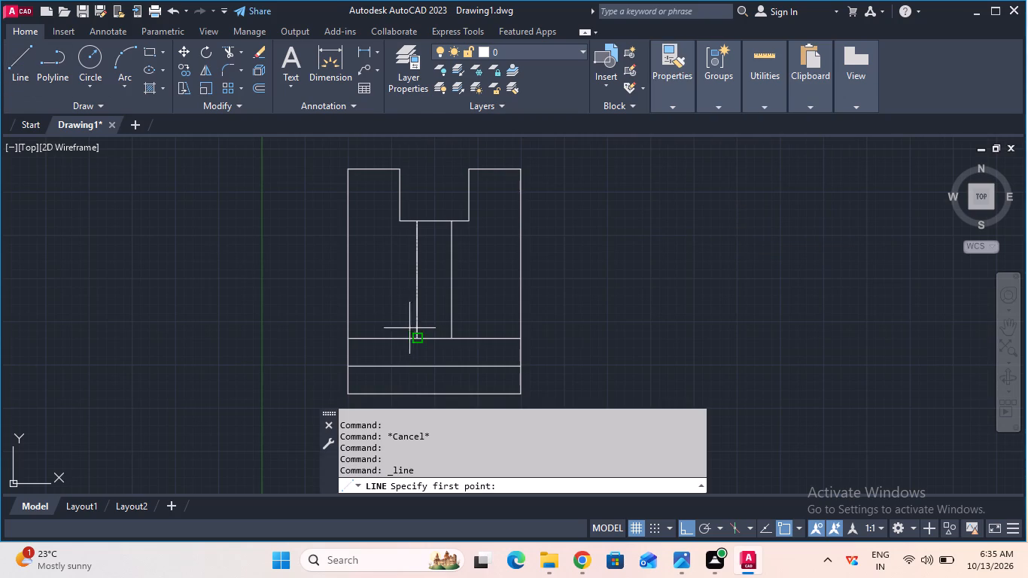
left_click(397, 225)
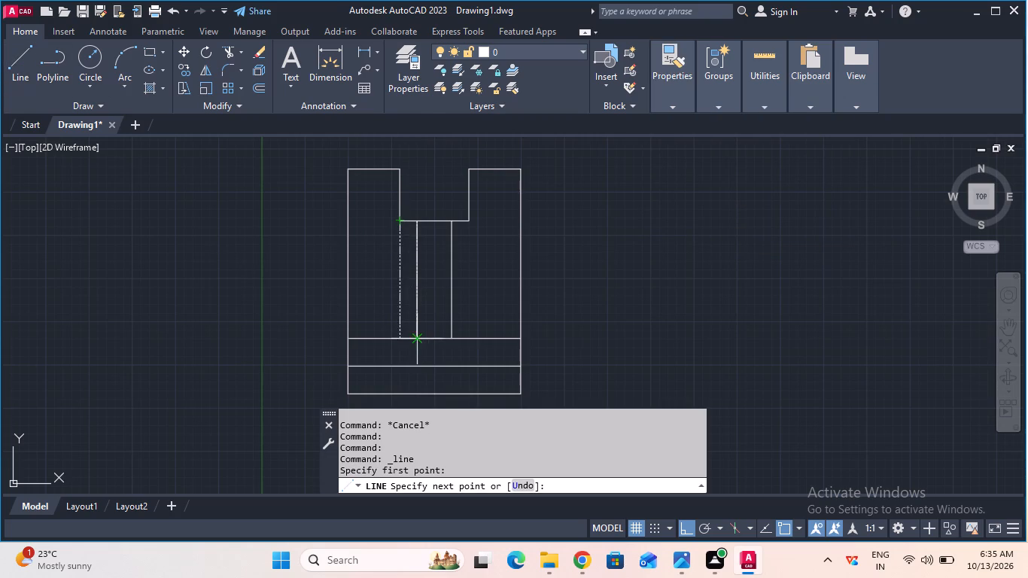
left_click(399, 364)
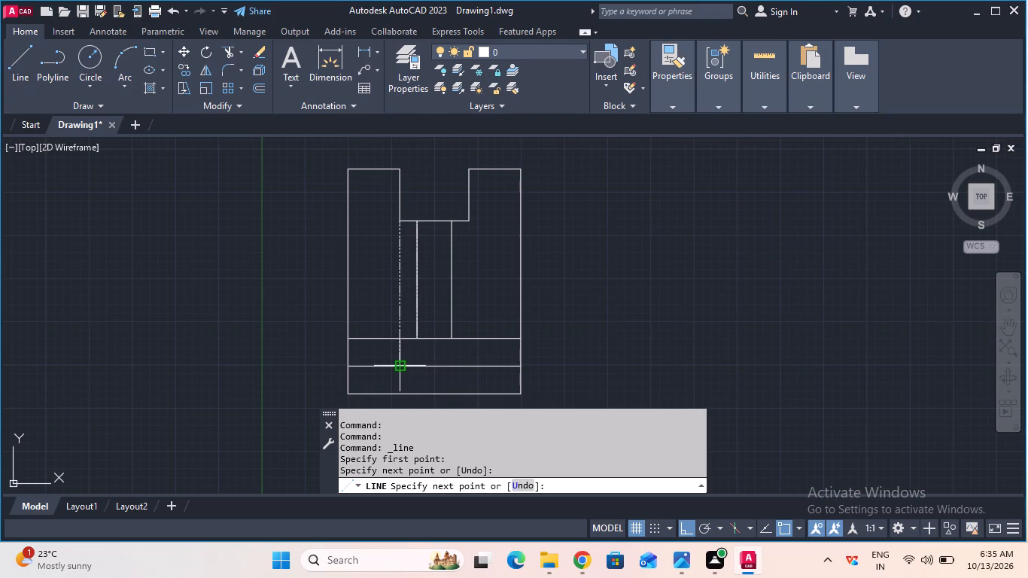
key("Escape")
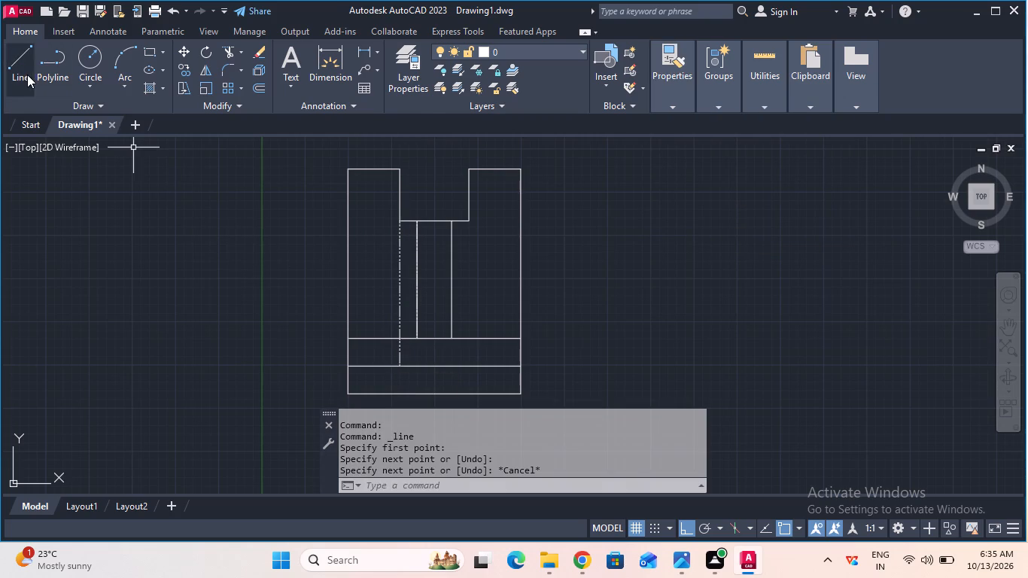
left_click(27, 75)
left_click(472, 225)
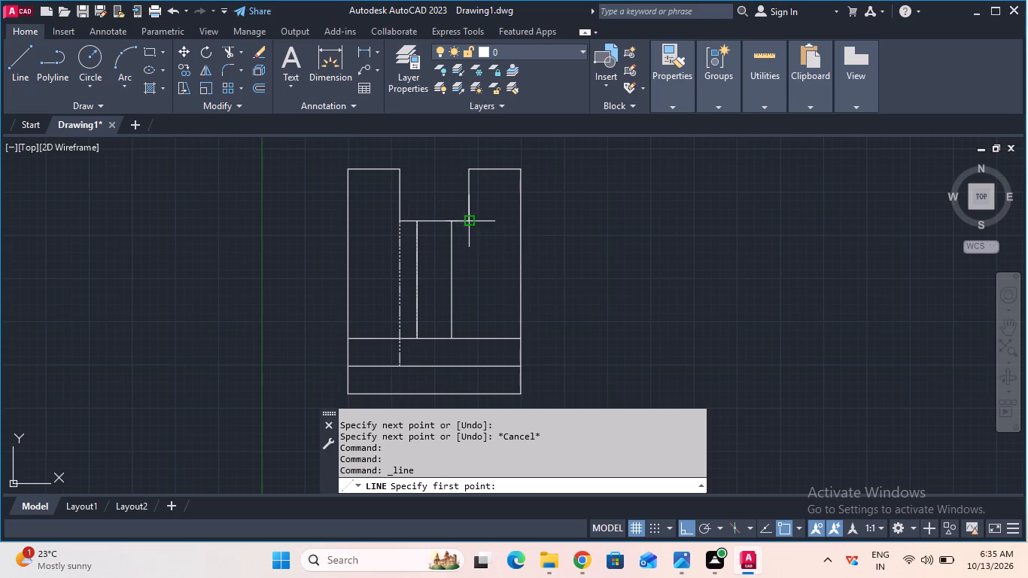
left_click(467, 363)
key("Escape")
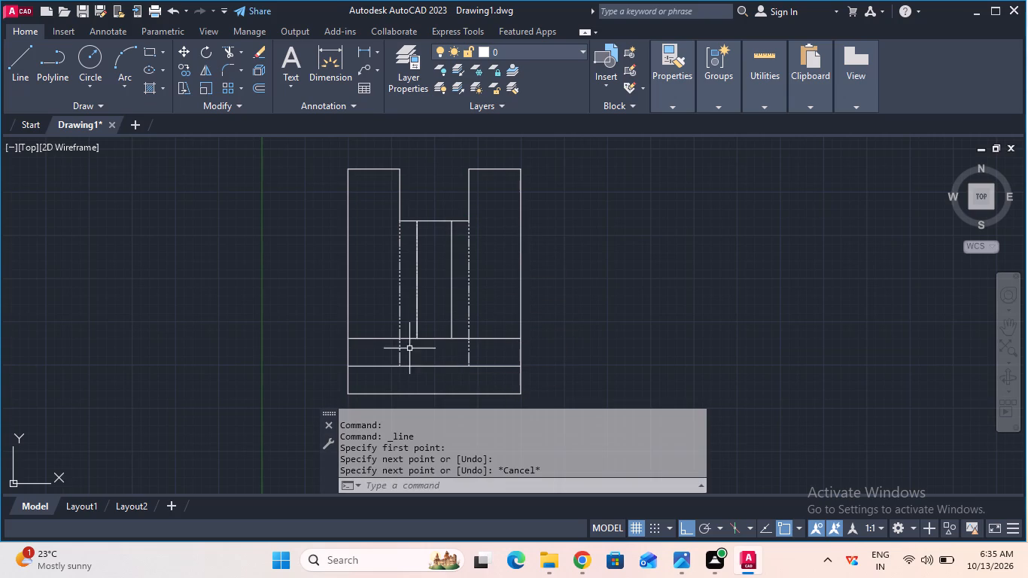
Trim the portions of both CENTER2 lines that lie above the upper base line.
left_click(227, 54)
left_click(398, 299)
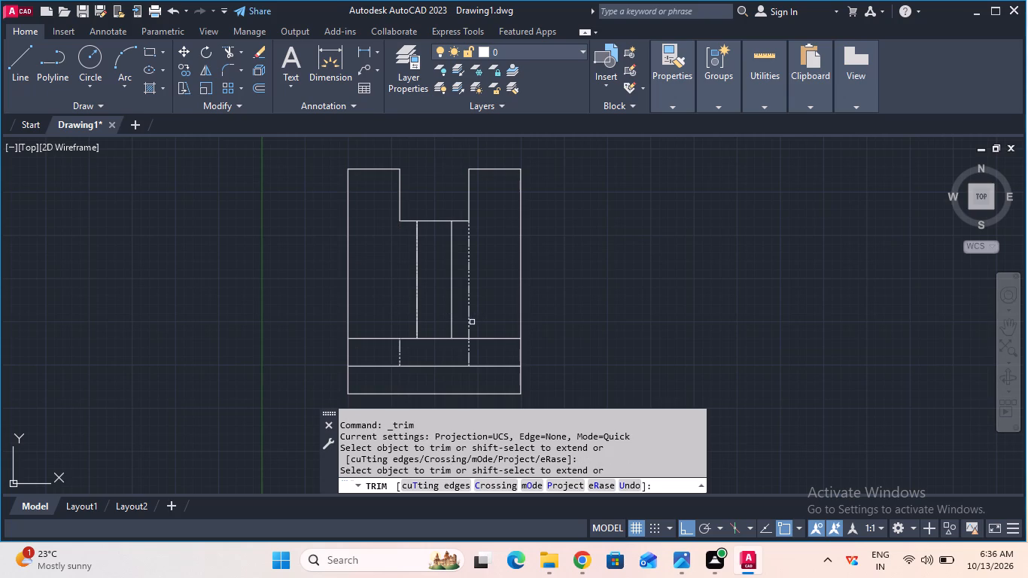
left_click(470, 324)
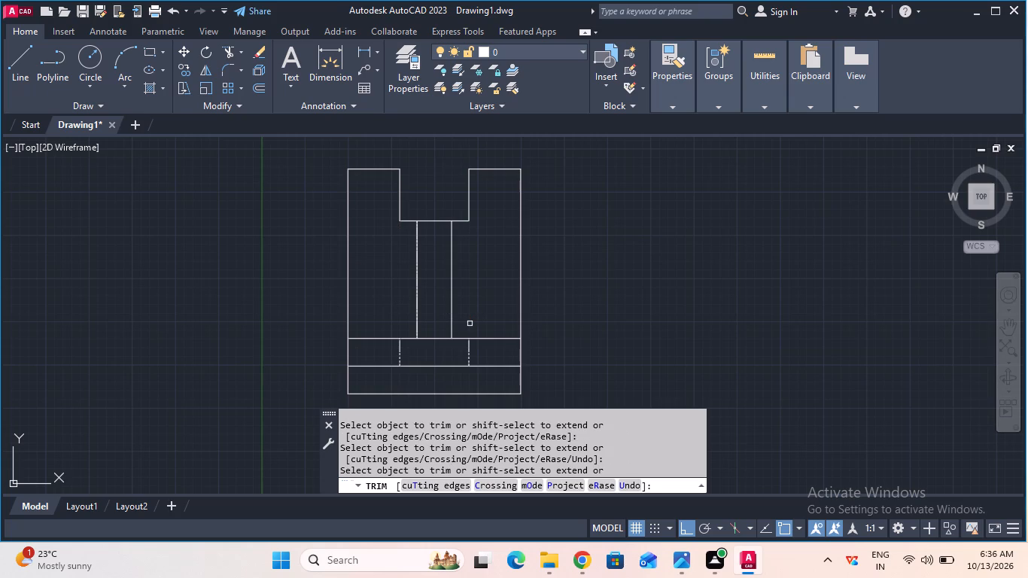
key("Escape")
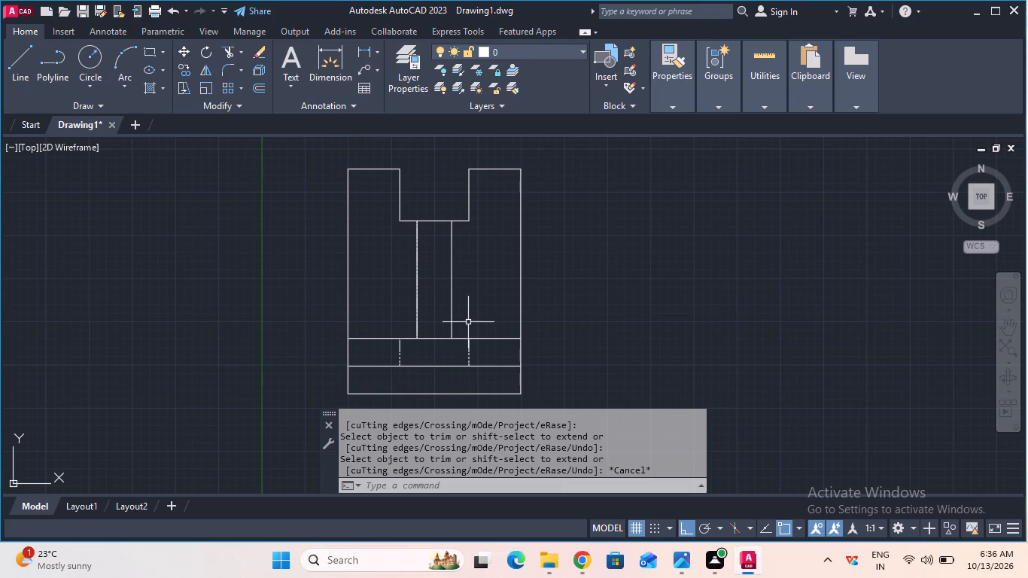
Draw a vertical projection line upward from the front view's top-left corner.
middle_click_drag(476, 306, 443, 507)
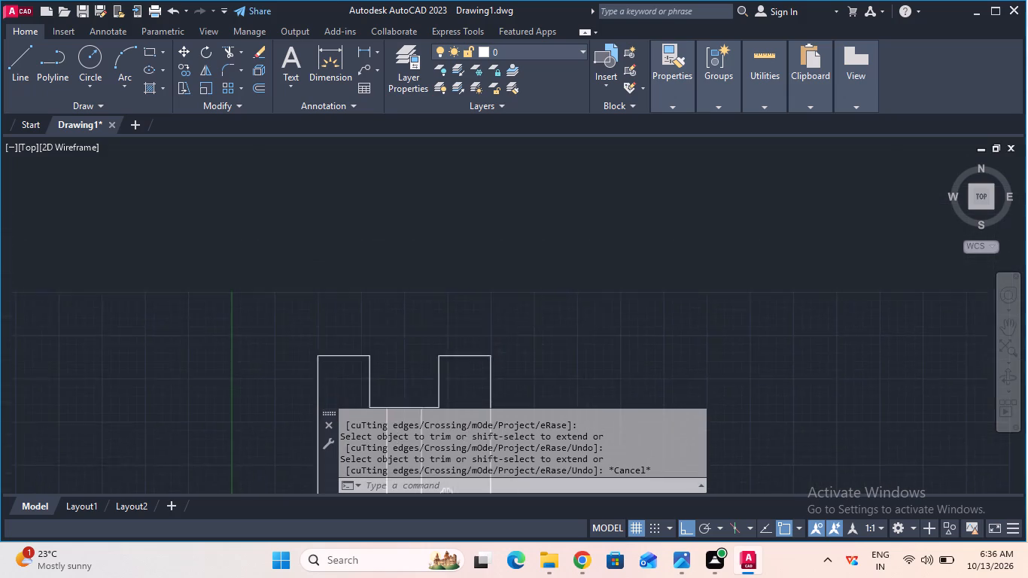
middle_click_drag(443, 507, 443, 511)
scroll(448, 456, "up", 1)
scroll(467, 385, "up", 1)
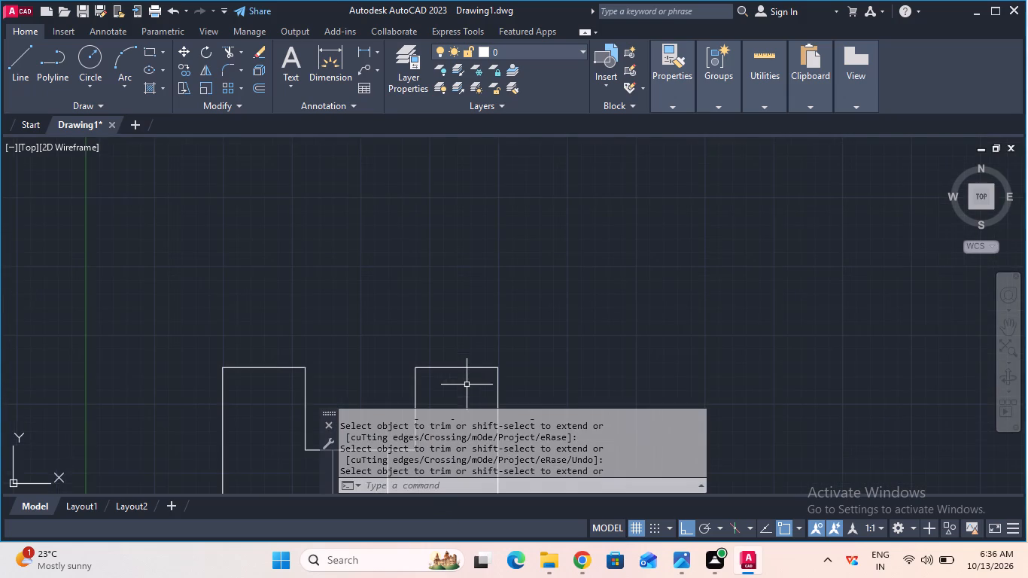
scroll(467, 385, "up", 1)
scroll(467, 385, "down", 3)
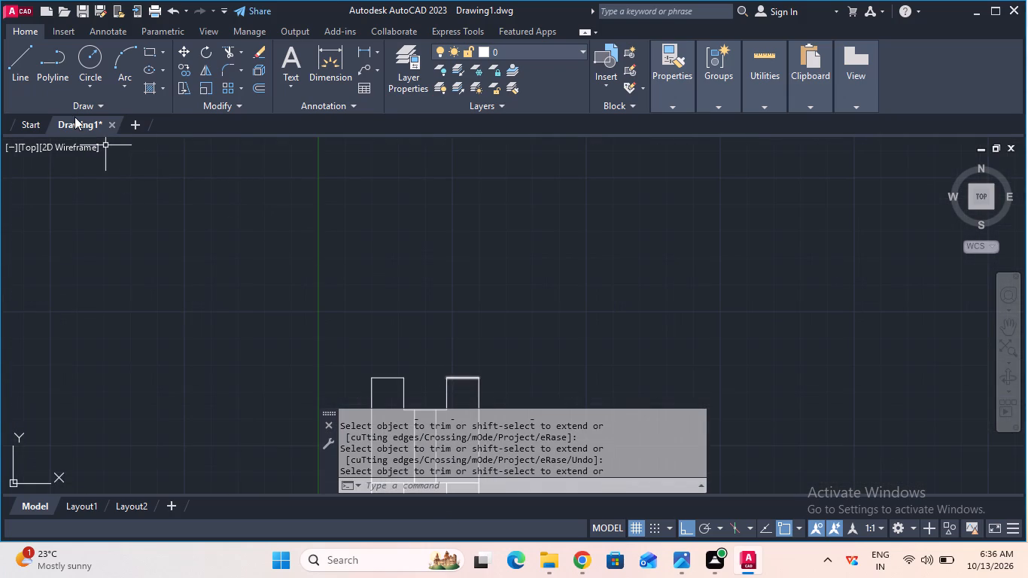
left_click(11, 58)
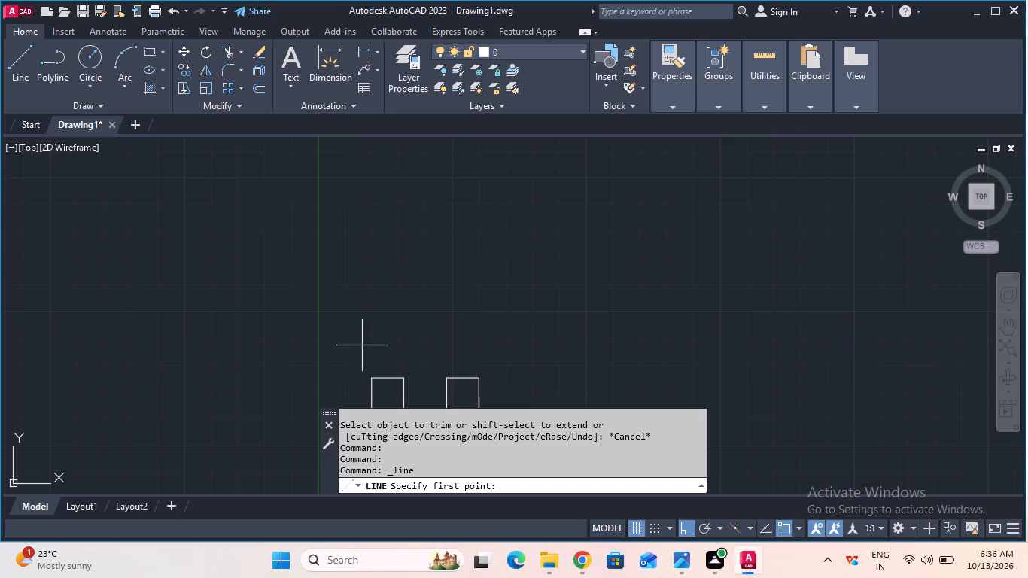
left_click_drag(373, 373, 379, 367)
left_click(360, 258)
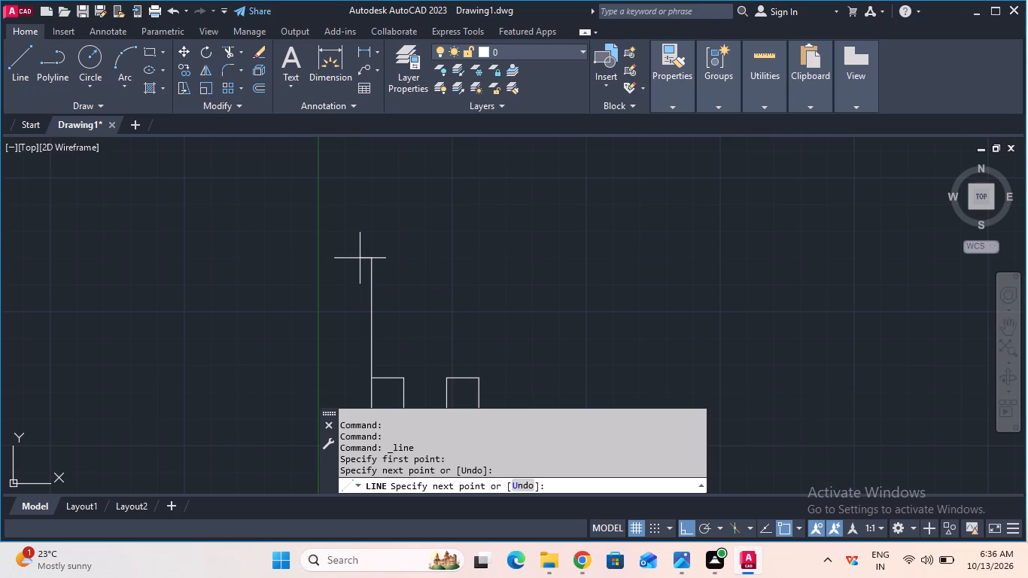
key("Escape")
Draw a 50 mm horizontal line to the right from the projection line's upper end.
scroll(394, 287, "down", 1)
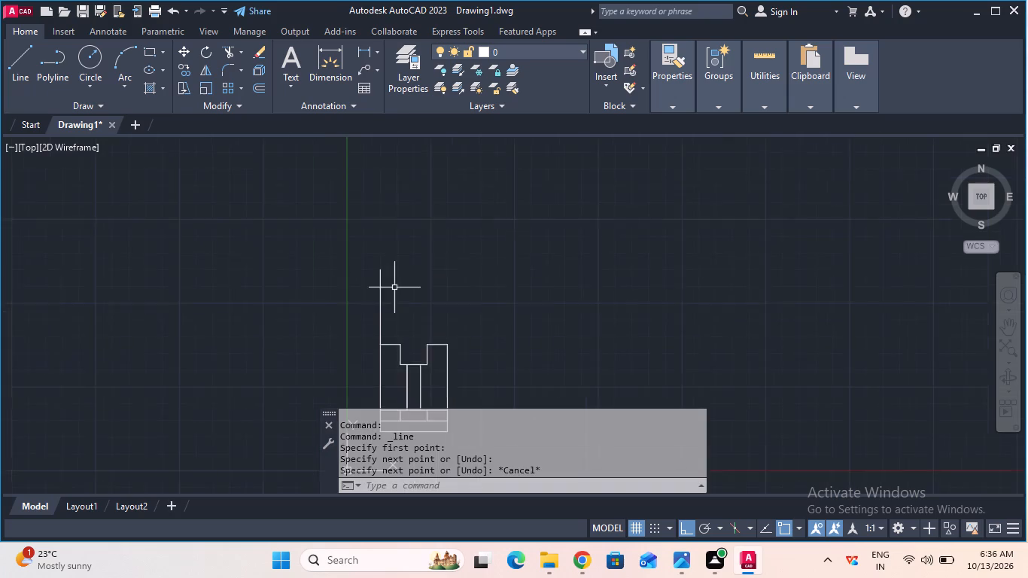
scroll(394, 287, "down", 1)
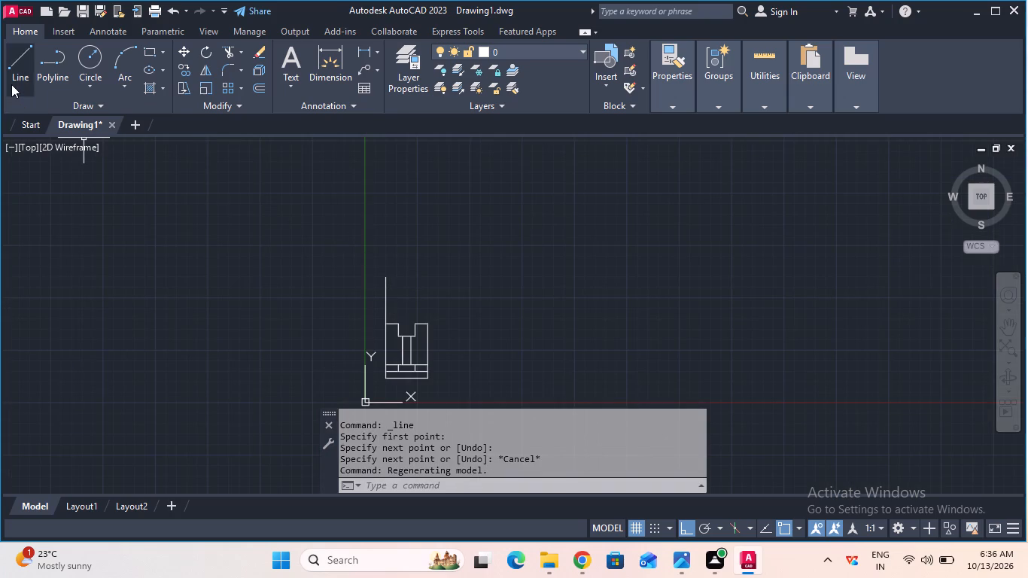
left_click(11, 84)
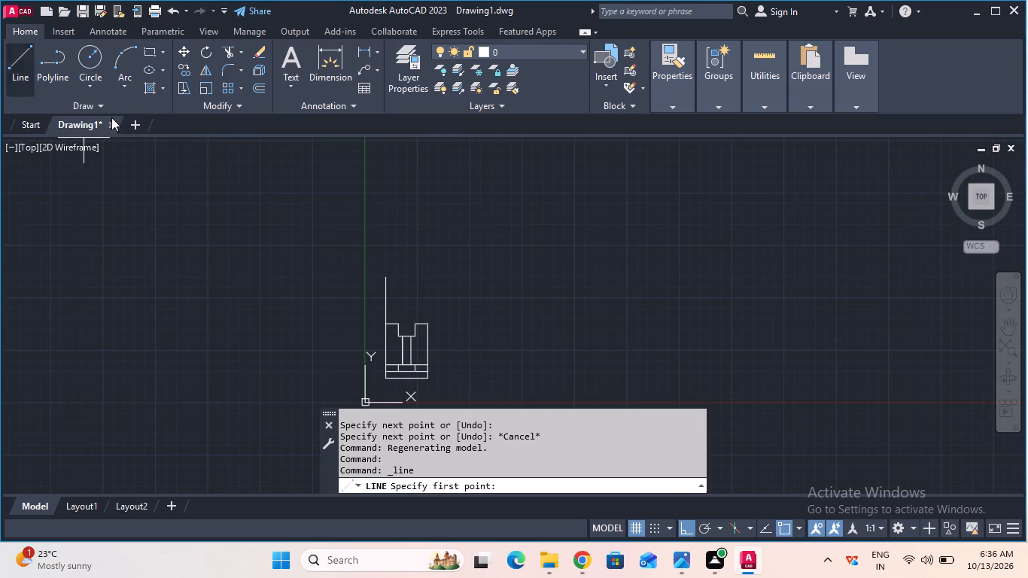
left_click(388, 275)
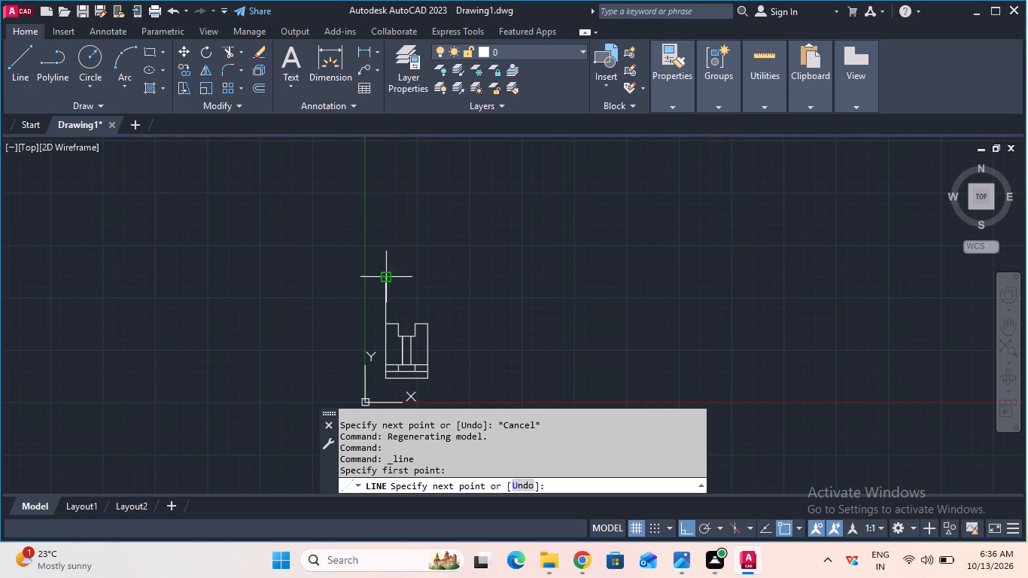
type("50")
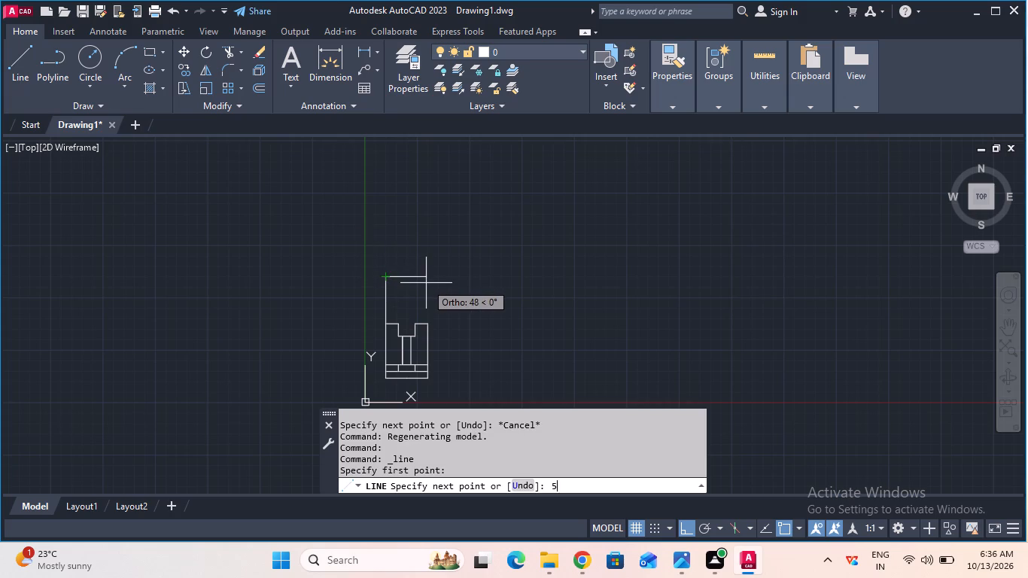
key("Return")
key("Escape")
Remove the vertical projection line between the front view and the 50 mm line with Trim.
scroll(426, 283, "up", 1)
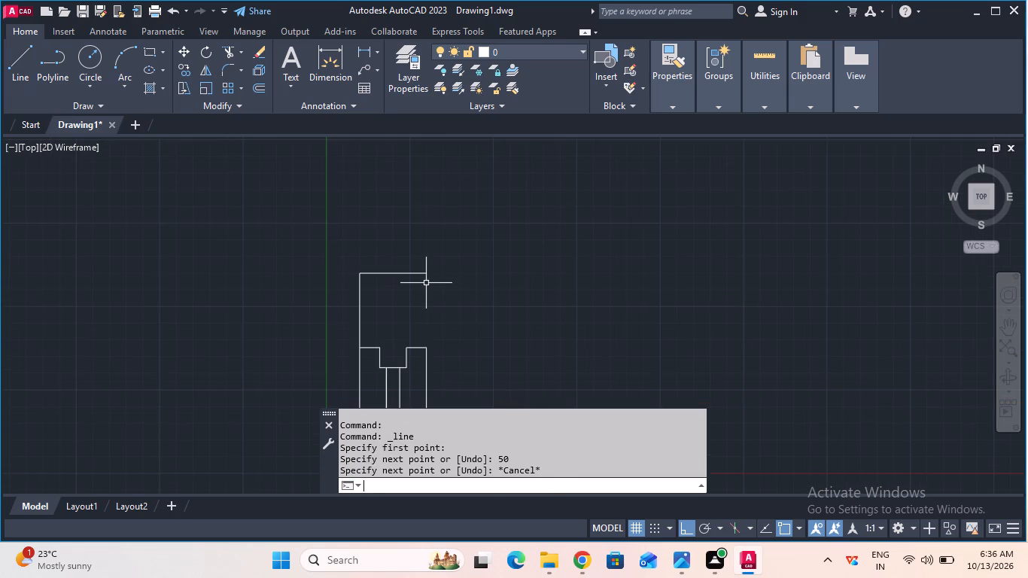
left_click(227, 53)
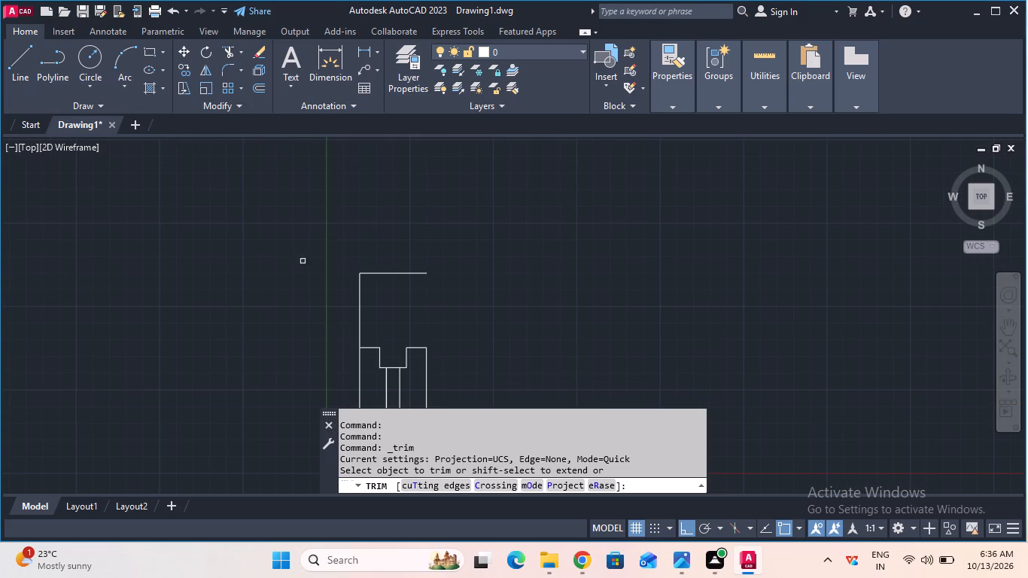
left_click(359, 331)
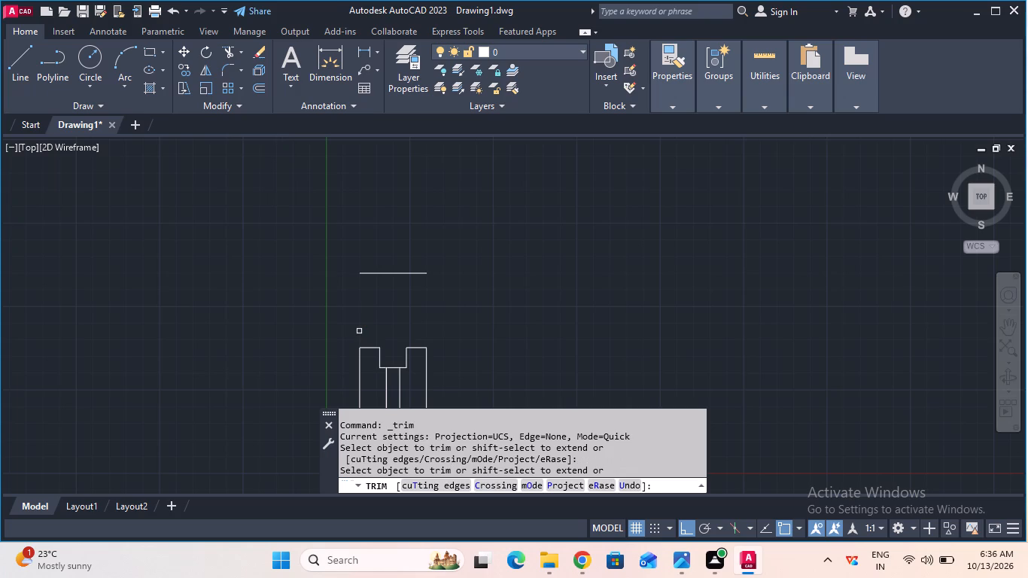
key("Escape")
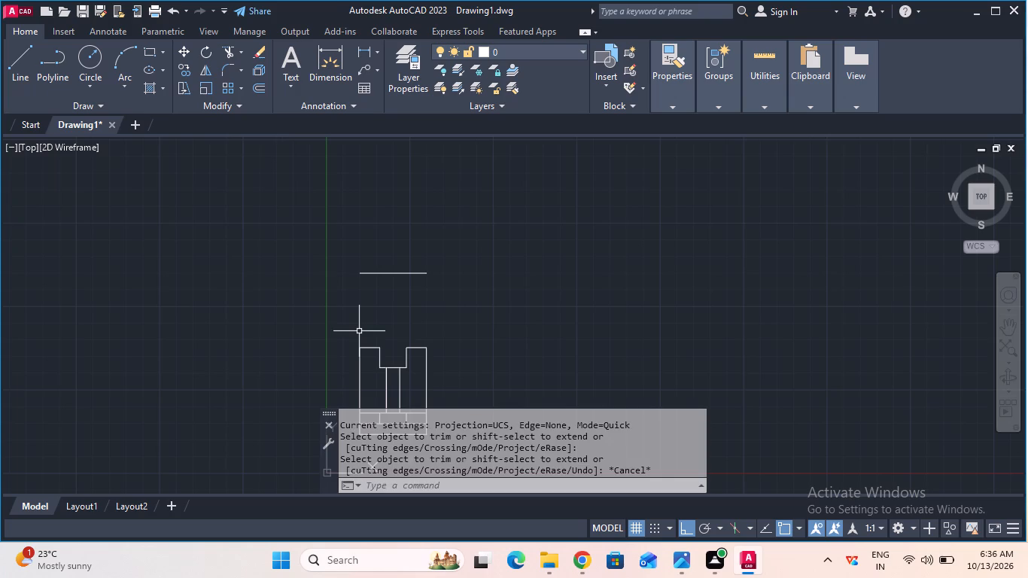
Complete a rectangle above the front view with a 95 mm left side, a 50 mm top edge and a closing right side.
left_click(6, 81)
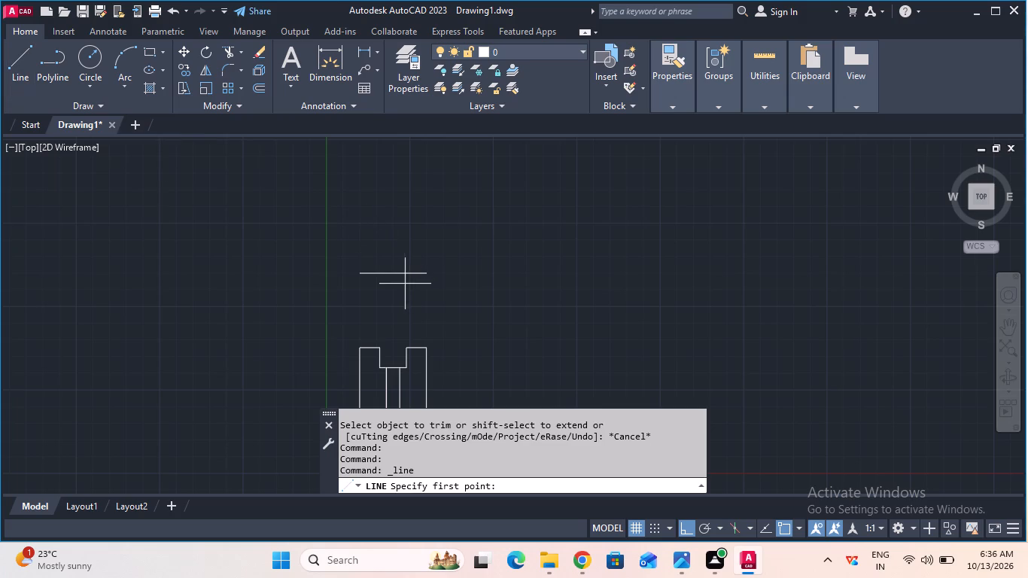
left_click(363, 278)
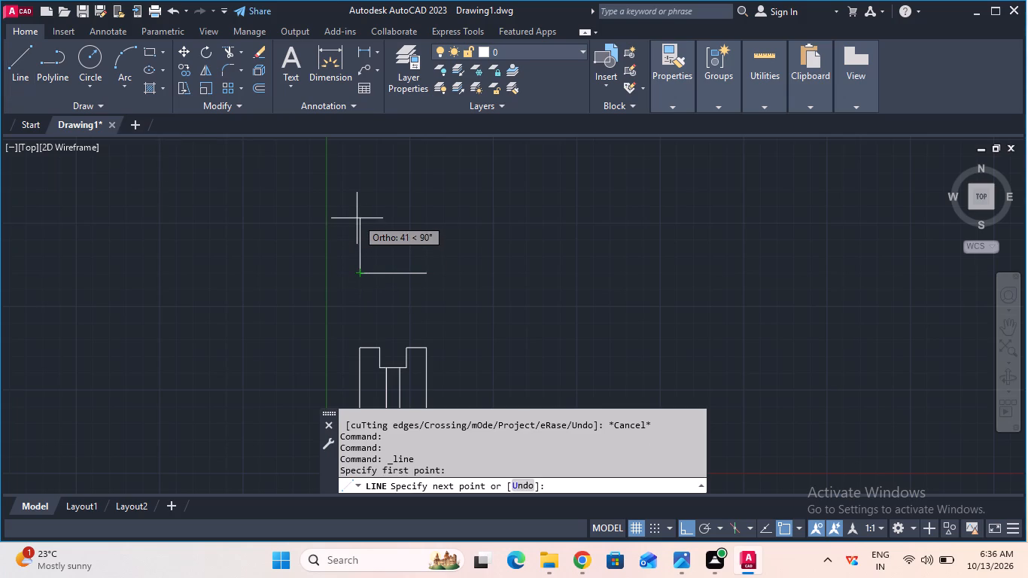
type("95")
key("Return")
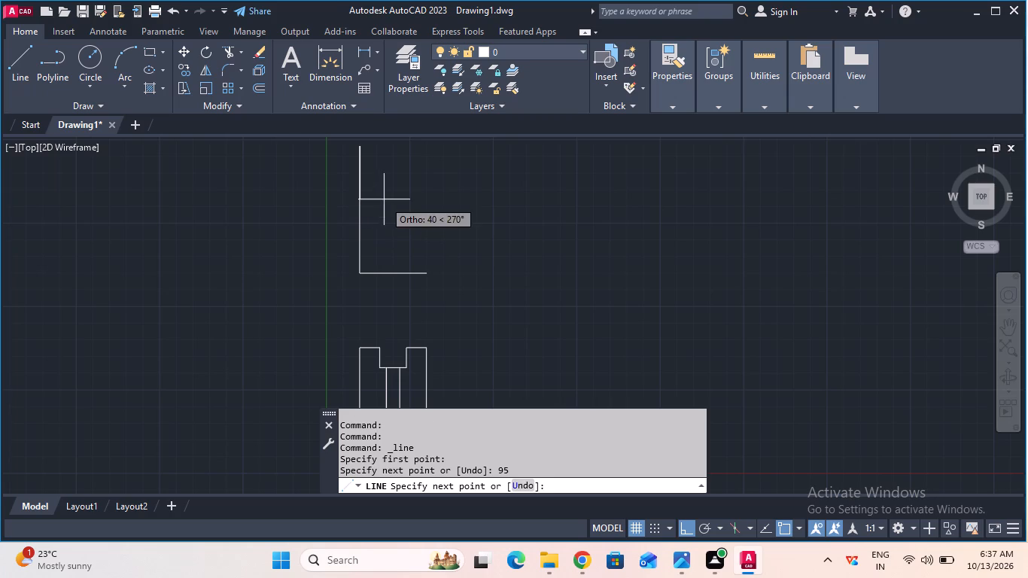
key("5")
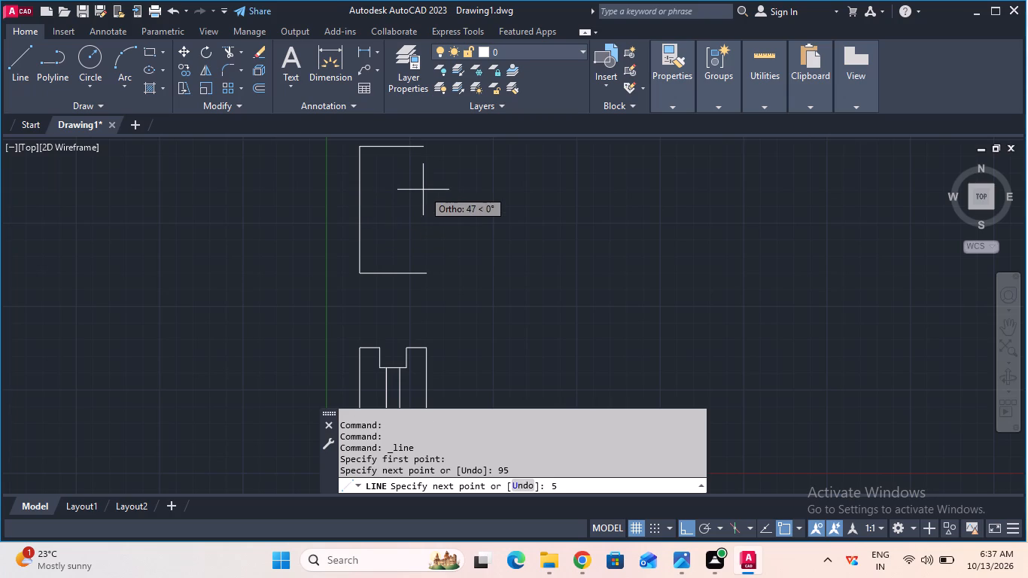
key("0")
key("Return")
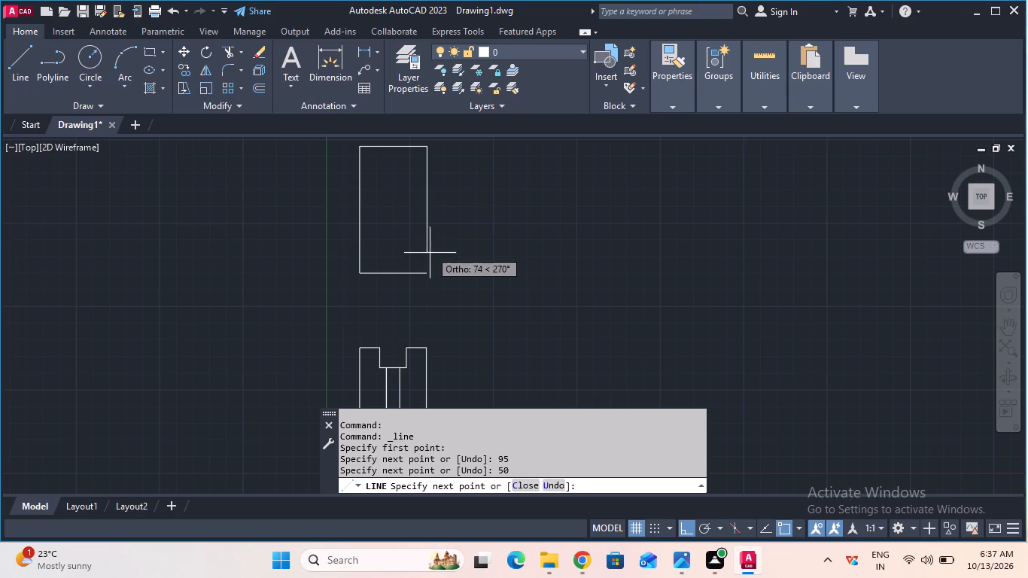
left_click(430, 271)
key("Escape")
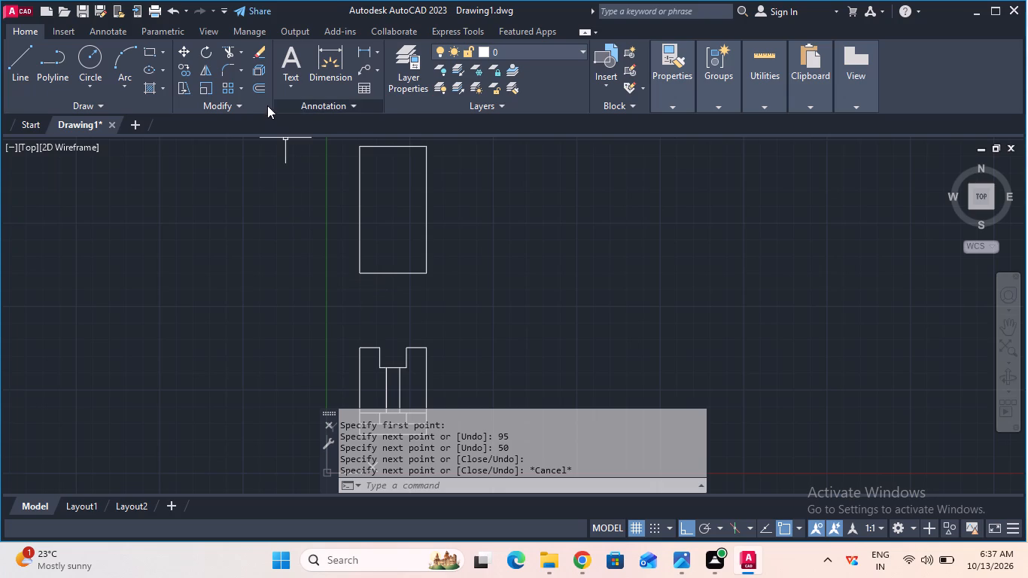
Fillet the two bottom corners of the top view's rectangle with a 5 mm radius.
left_click(234, 76)
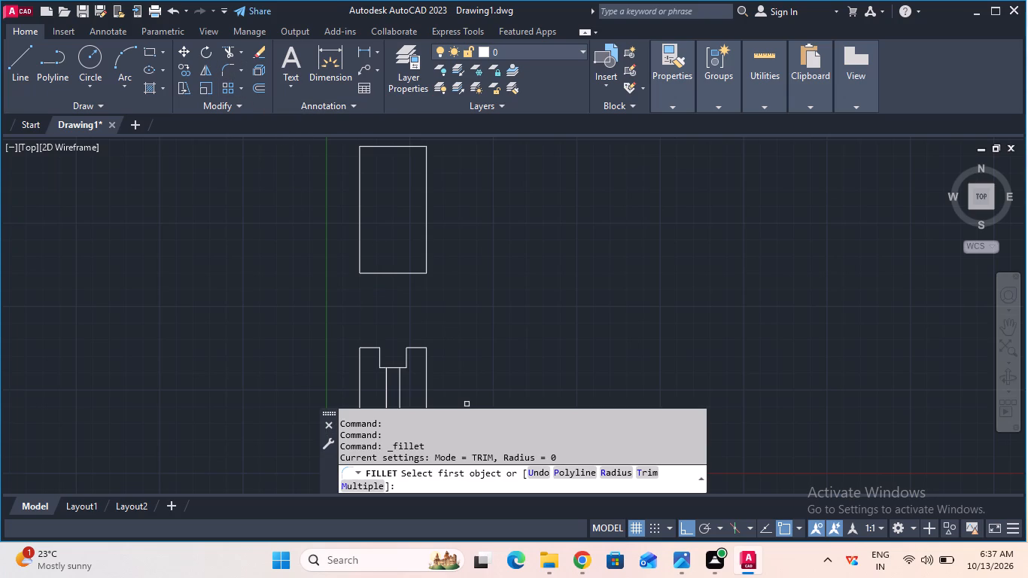
left_click(617, 470)
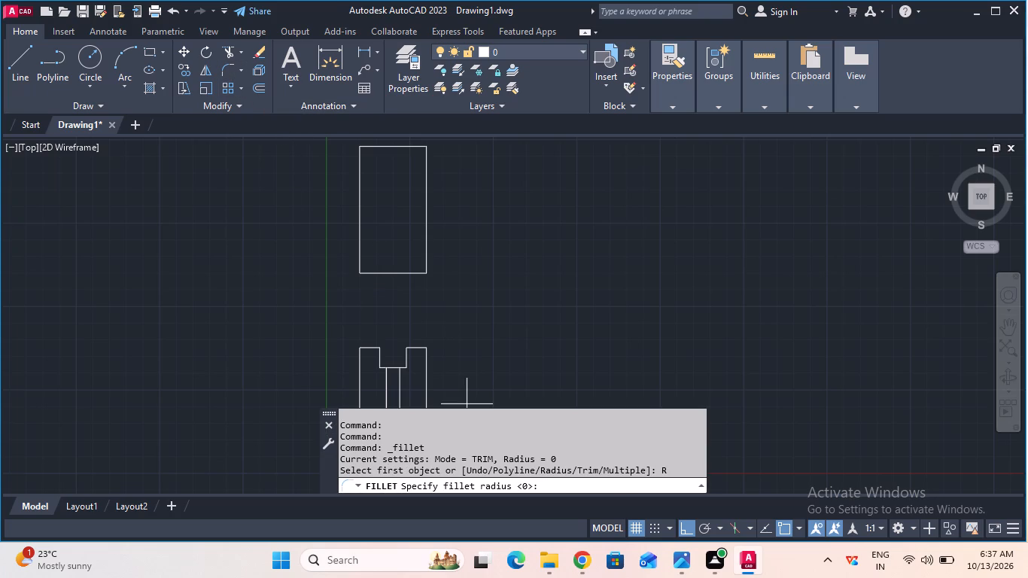
key("5")
key("Return")
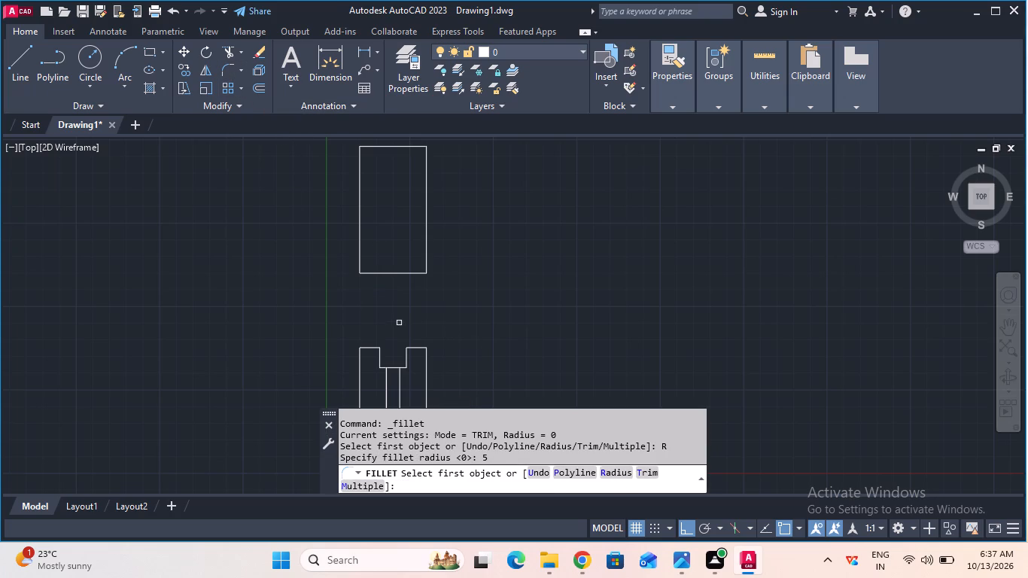
left_click(373, 273)
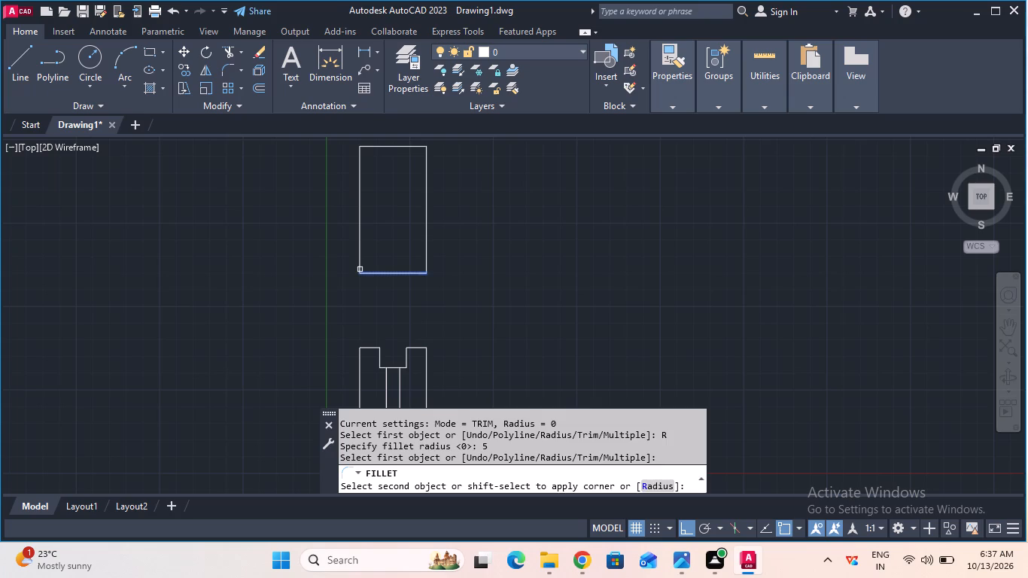
left_click(359, 269)
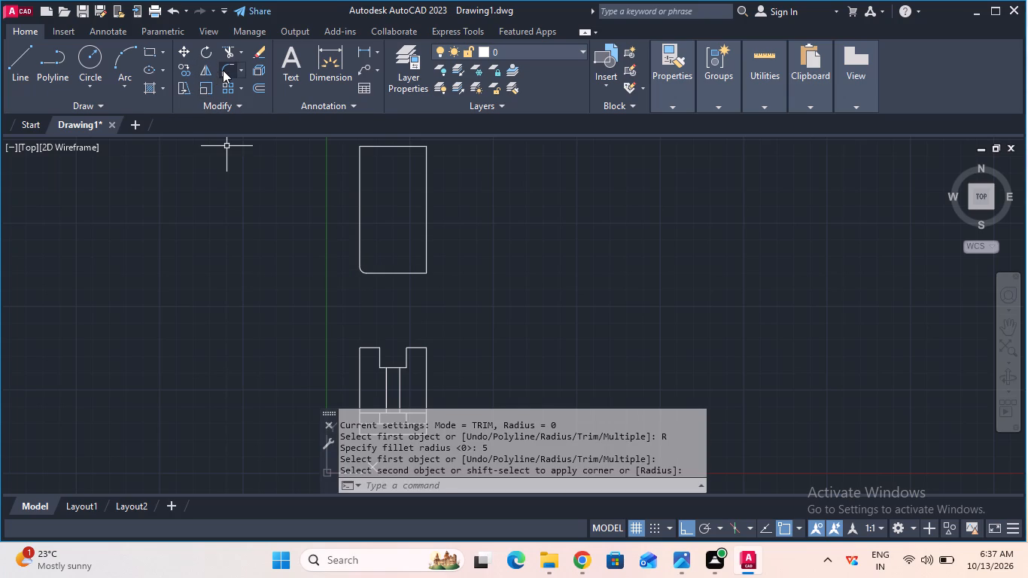
left_click(224, 69)
left_click(407, 271)
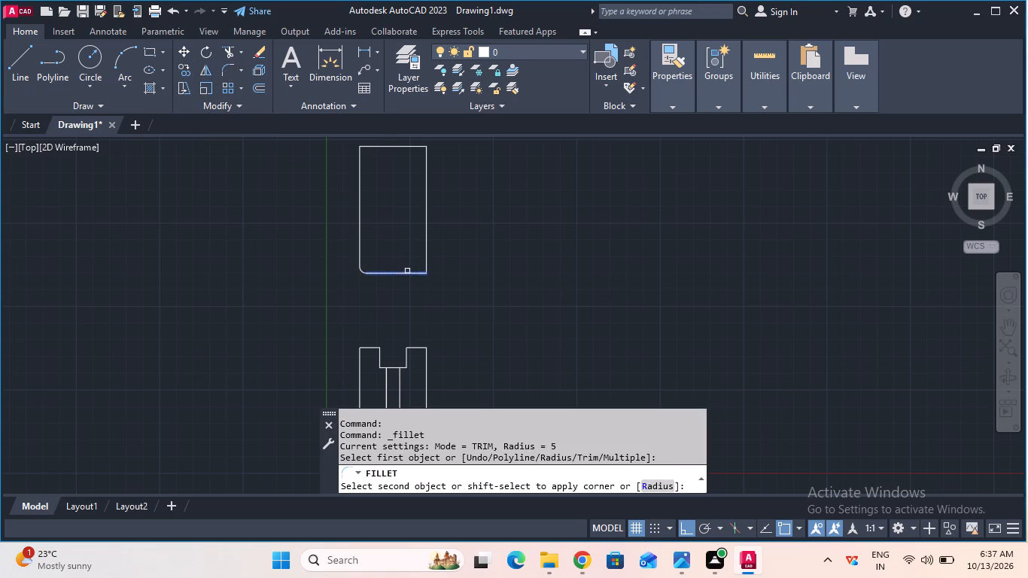
left_click(425, 264)
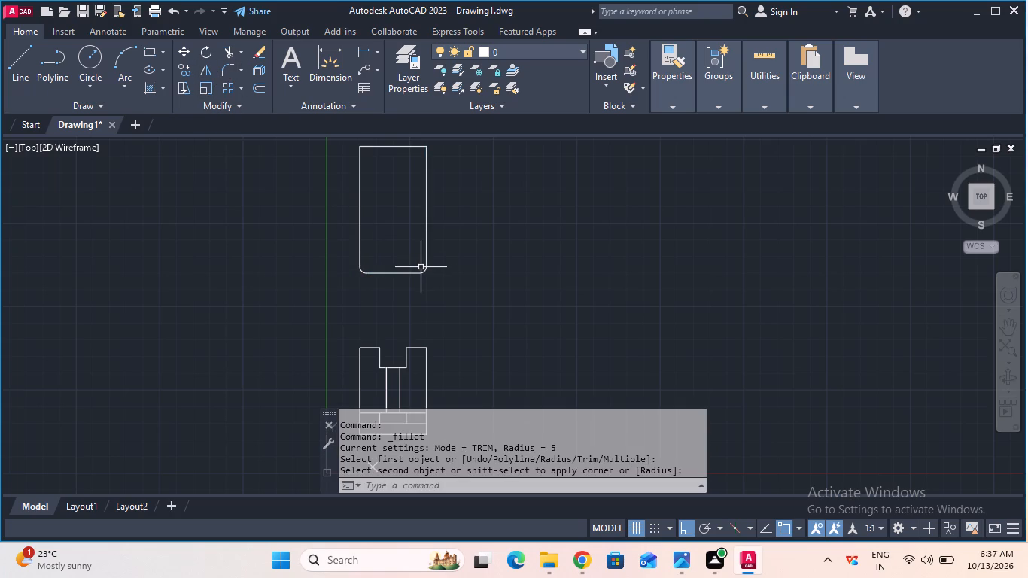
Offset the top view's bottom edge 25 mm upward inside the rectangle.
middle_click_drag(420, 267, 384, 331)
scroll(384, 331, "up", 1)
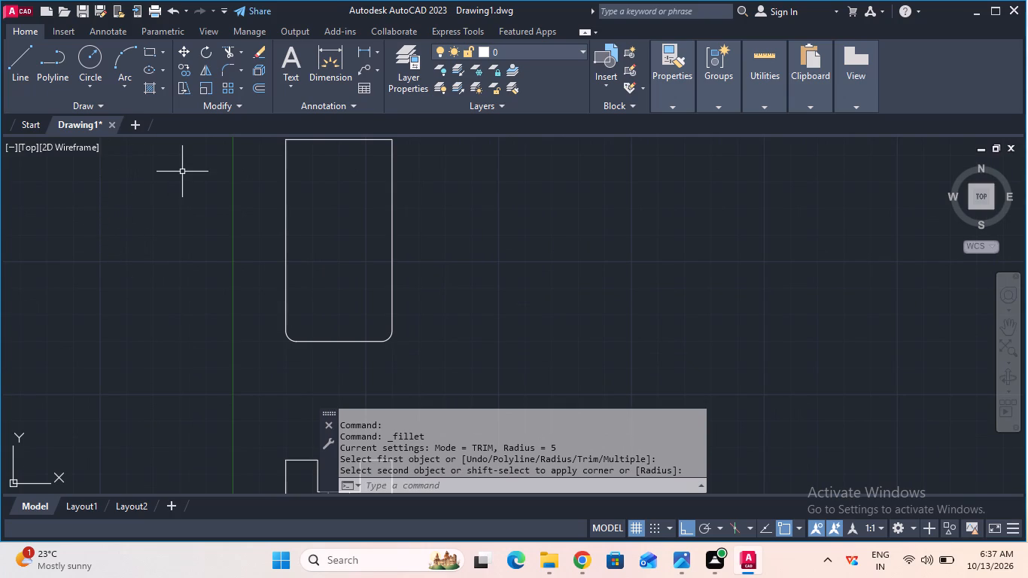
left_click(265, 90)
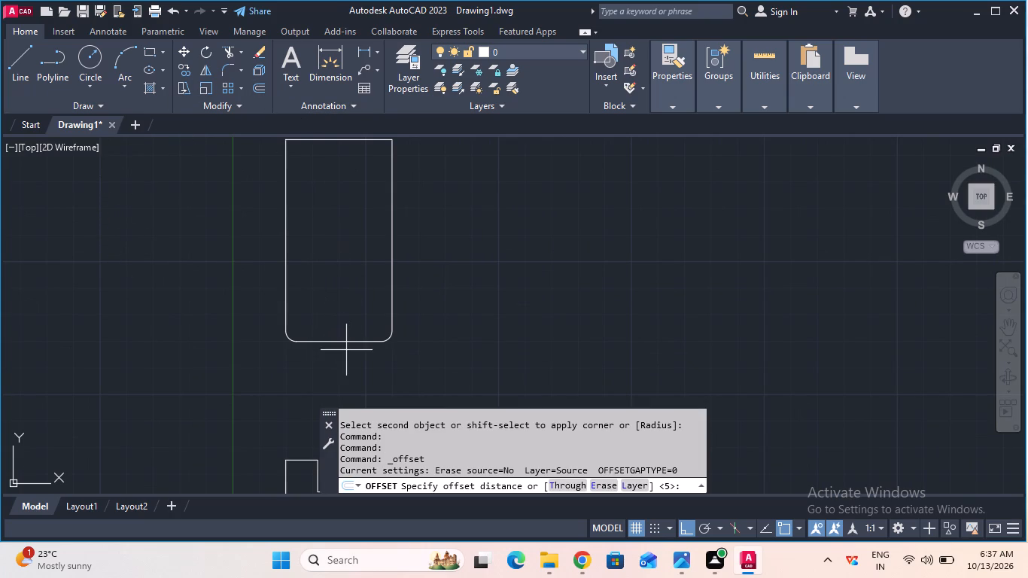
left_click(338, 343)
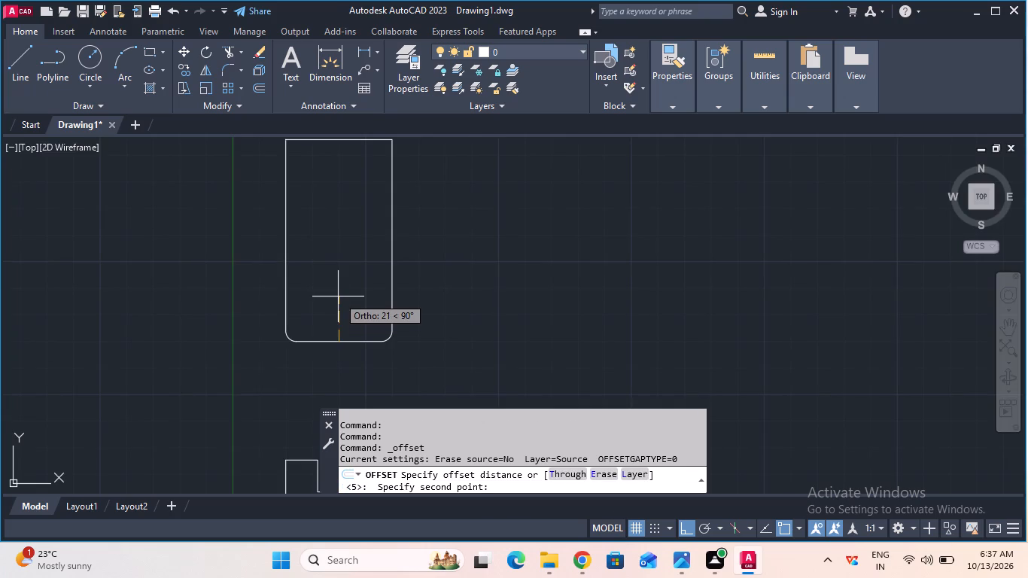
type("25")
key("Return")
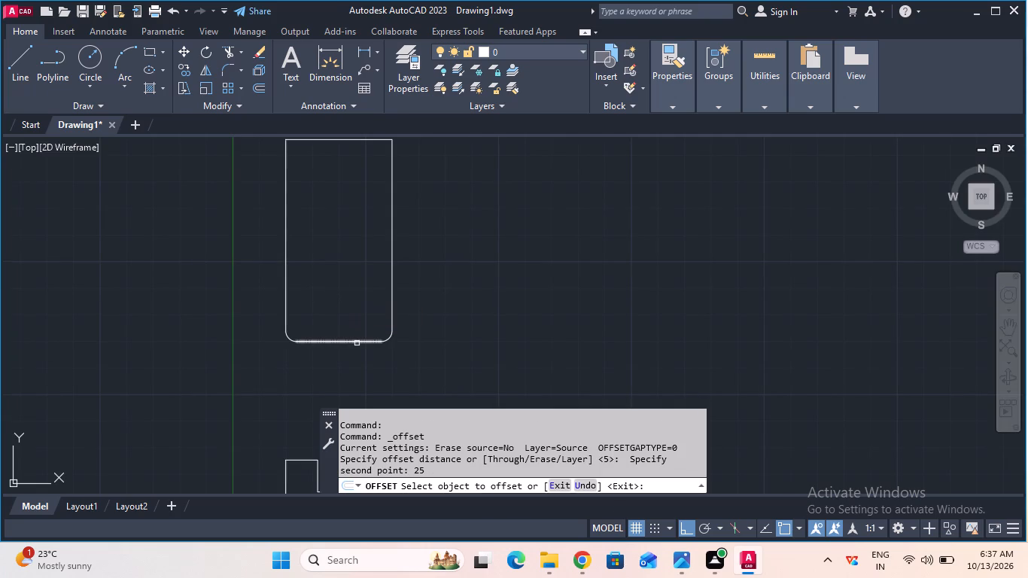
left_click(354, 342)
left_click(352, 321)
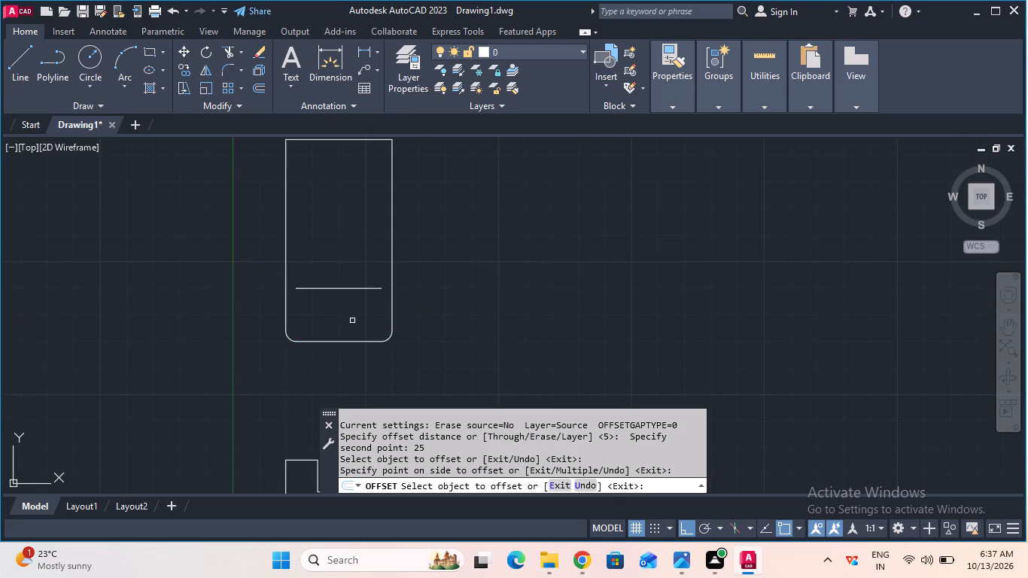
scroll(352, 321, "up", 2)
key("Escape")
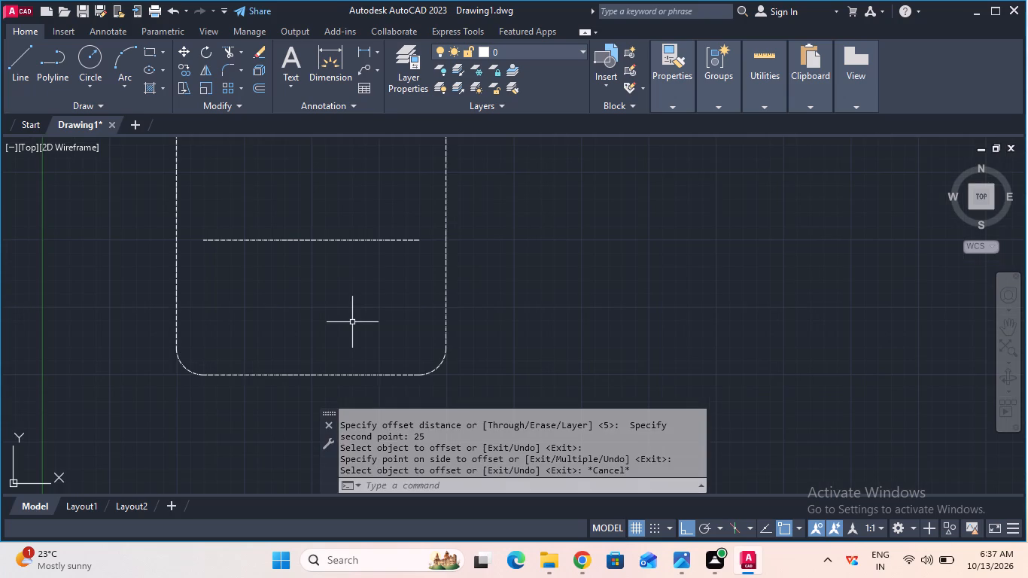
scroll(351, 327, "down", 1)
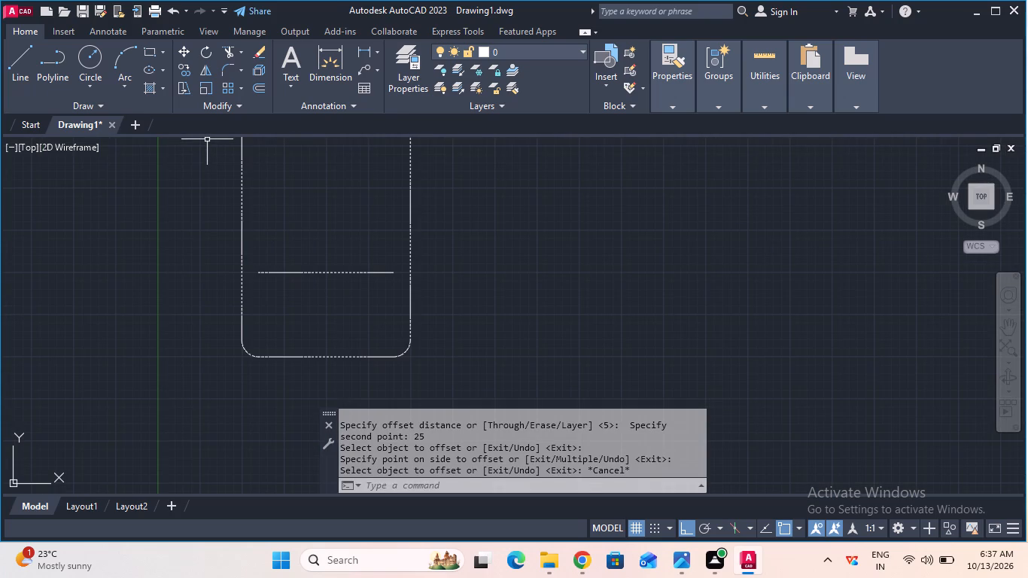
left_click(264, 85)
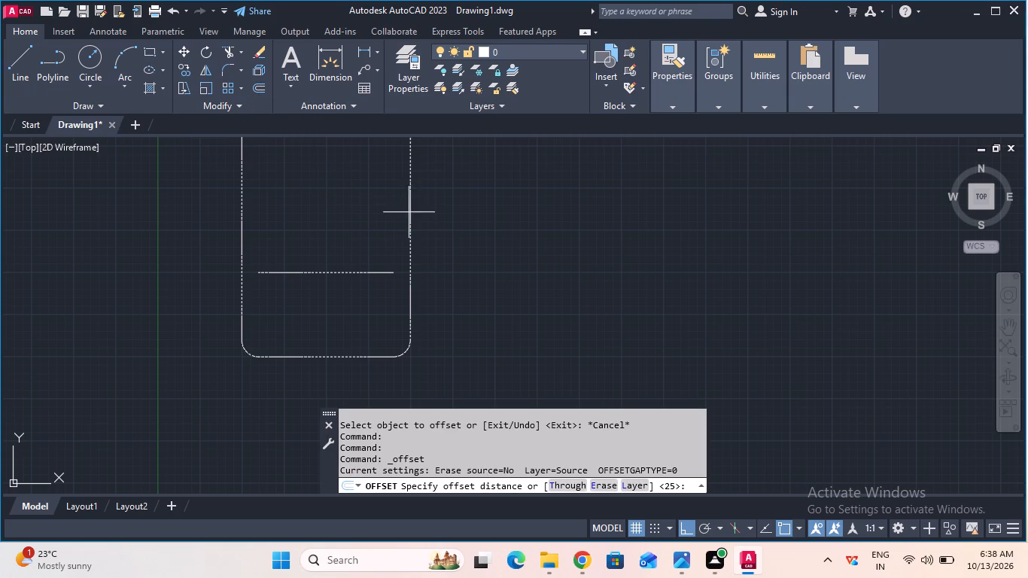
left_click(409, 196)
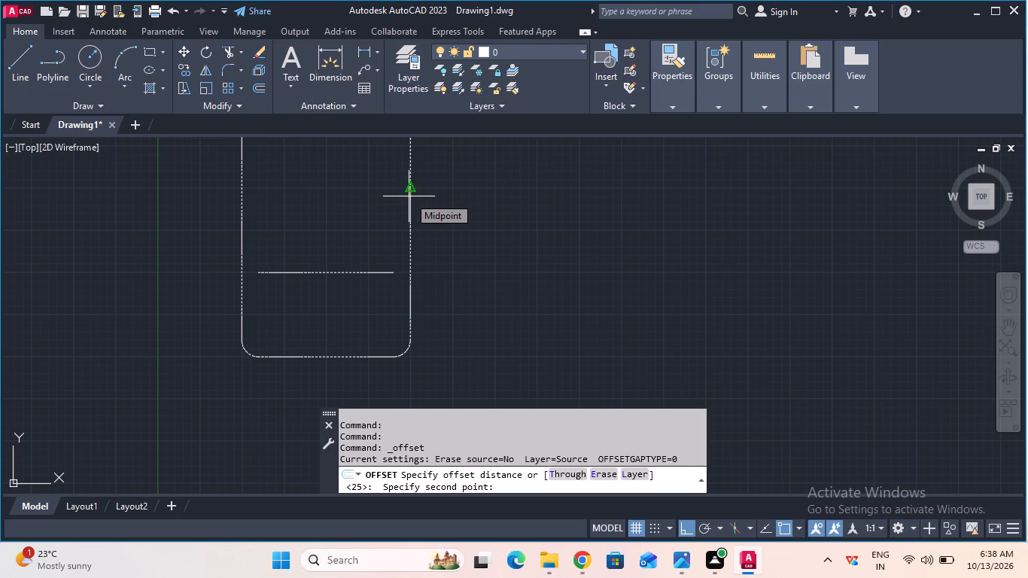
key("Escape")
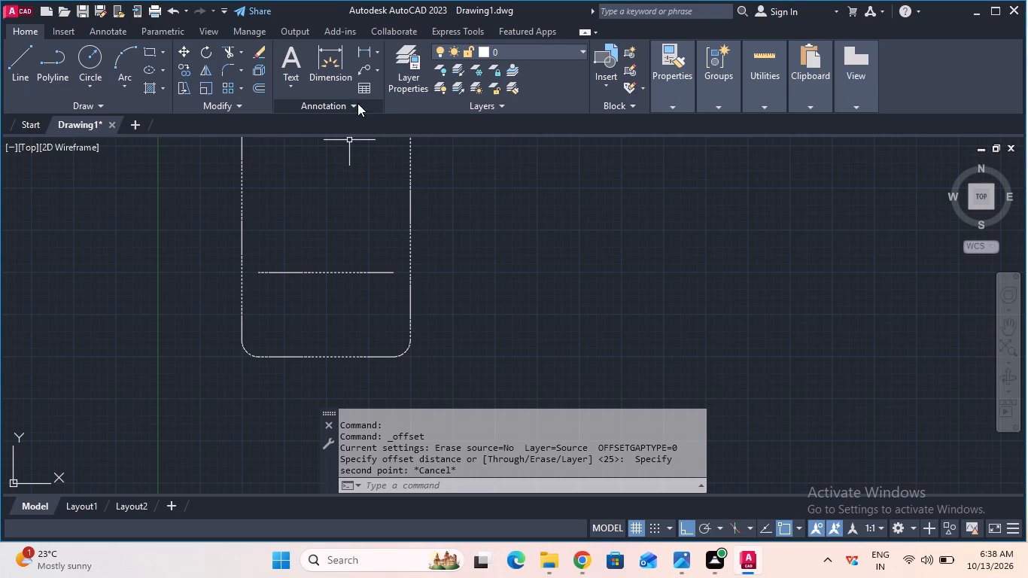
Check the distance between the offset line and the top view's bottom edge using a linear dimension.
left_click(360, 56)
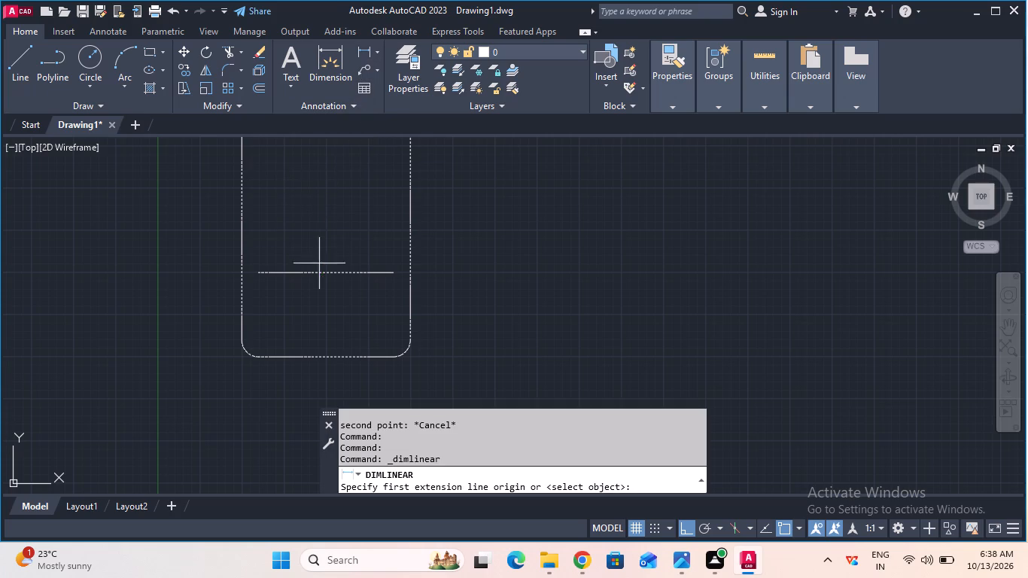
left_click(321, 272)
left_click(330, 352)
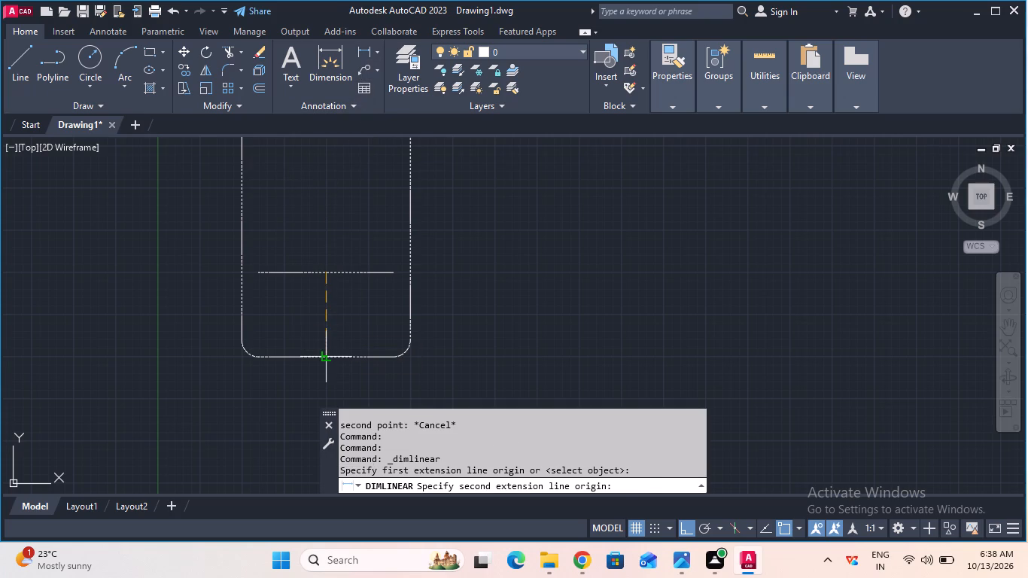
key("Escape")
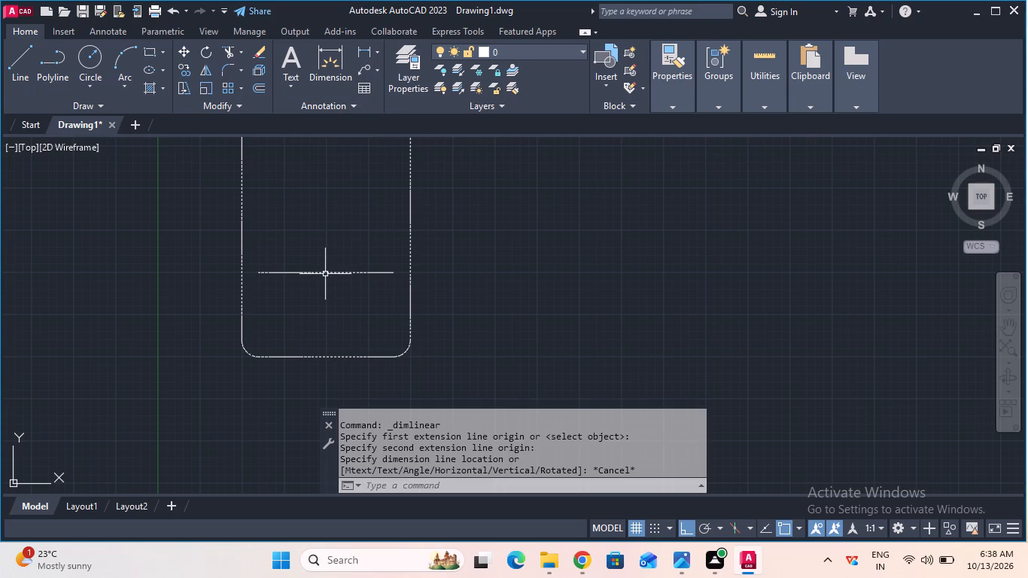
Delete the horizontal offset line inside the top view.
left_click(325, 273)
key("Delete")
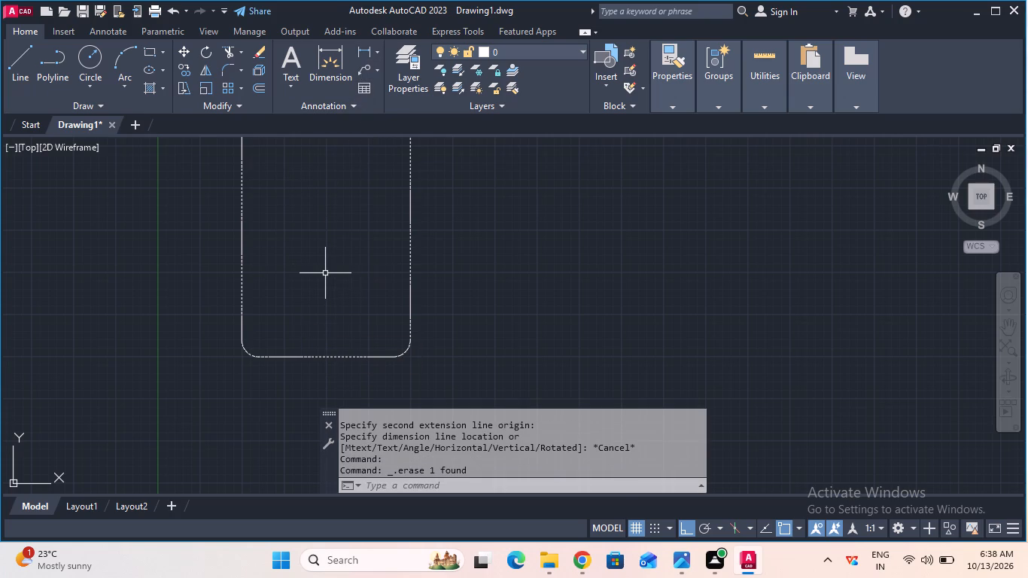
Offset the top view's bottom edge 30 mm upward inside the rectangle.
left_click(251, 83)
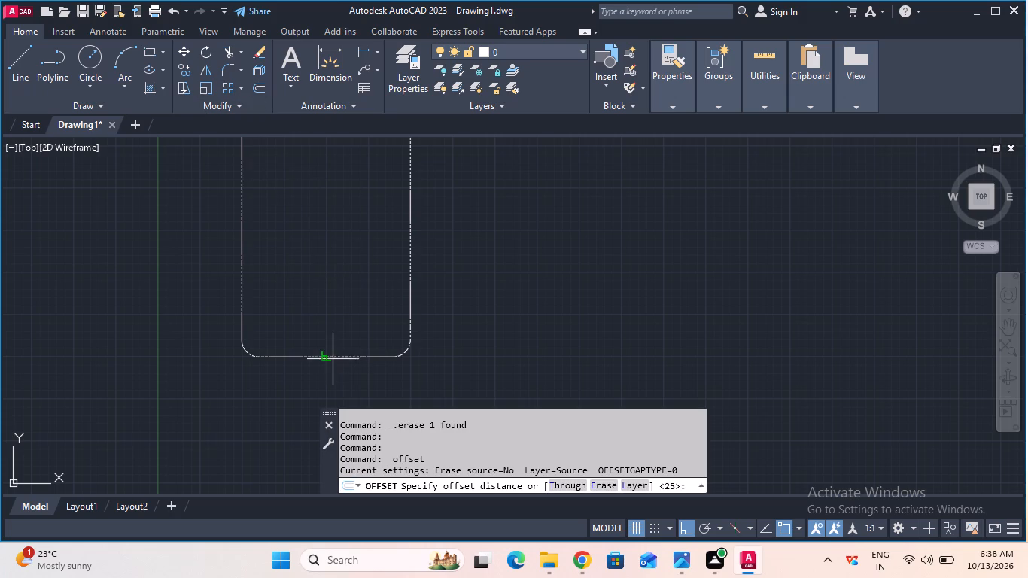
left_click(328, 359)
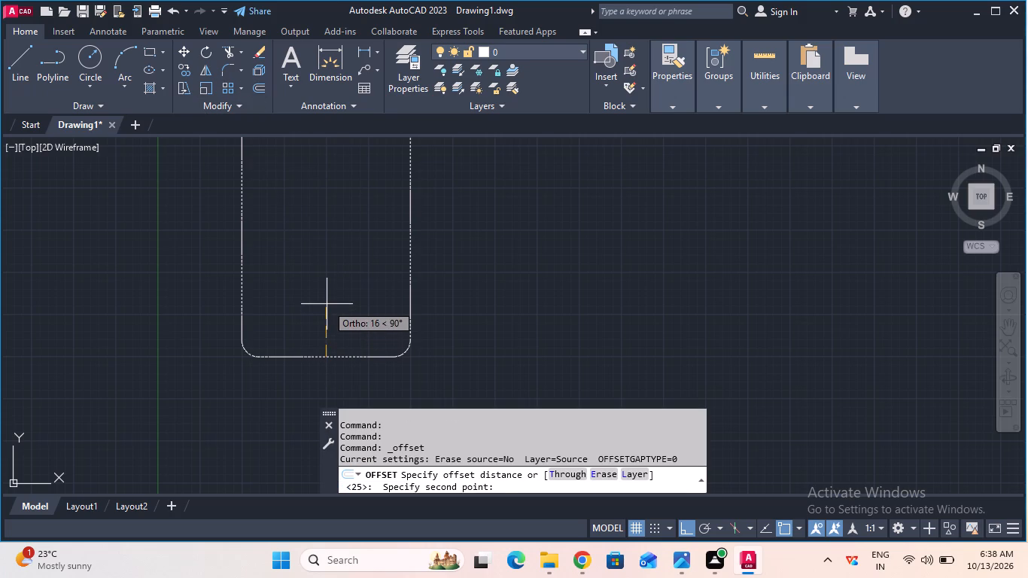
type("30")
key("Return")
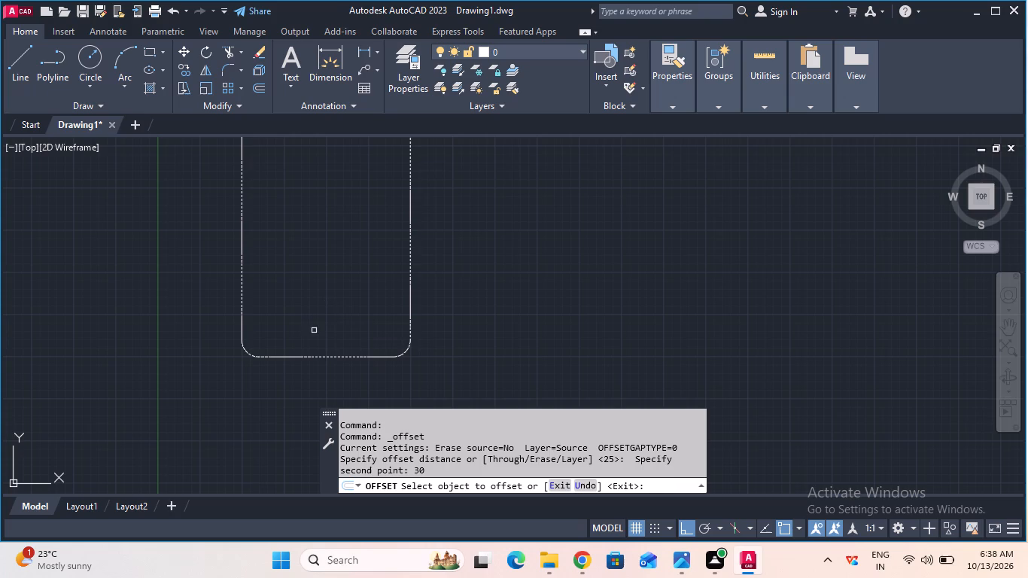
left_click(309, 357)
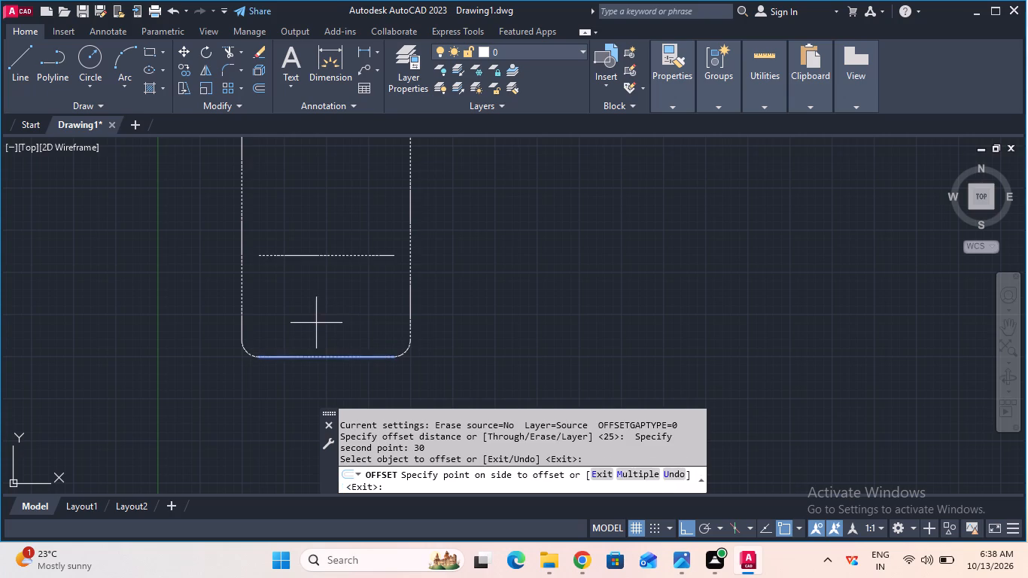
left_click(316, 323)
key("Escape")
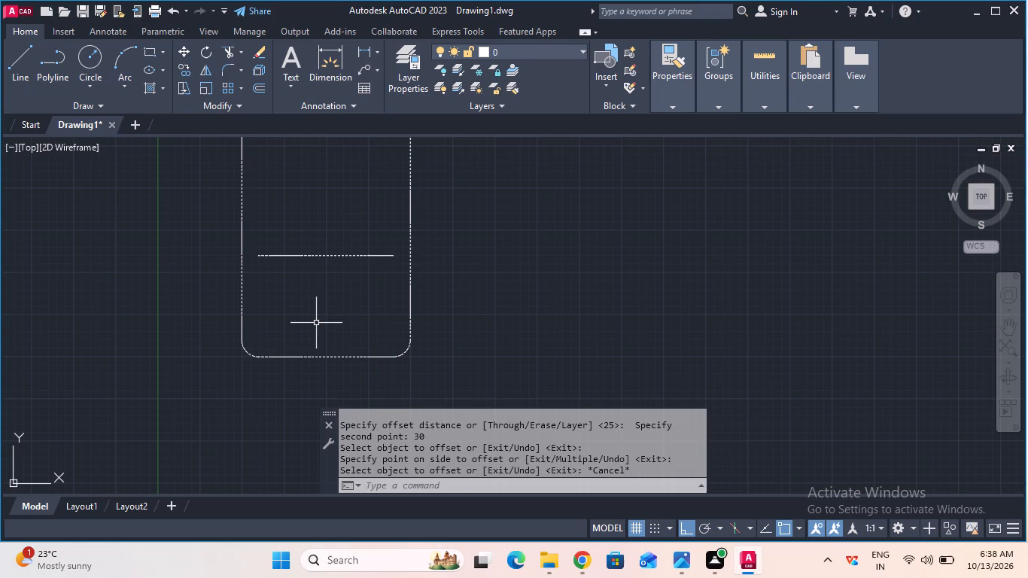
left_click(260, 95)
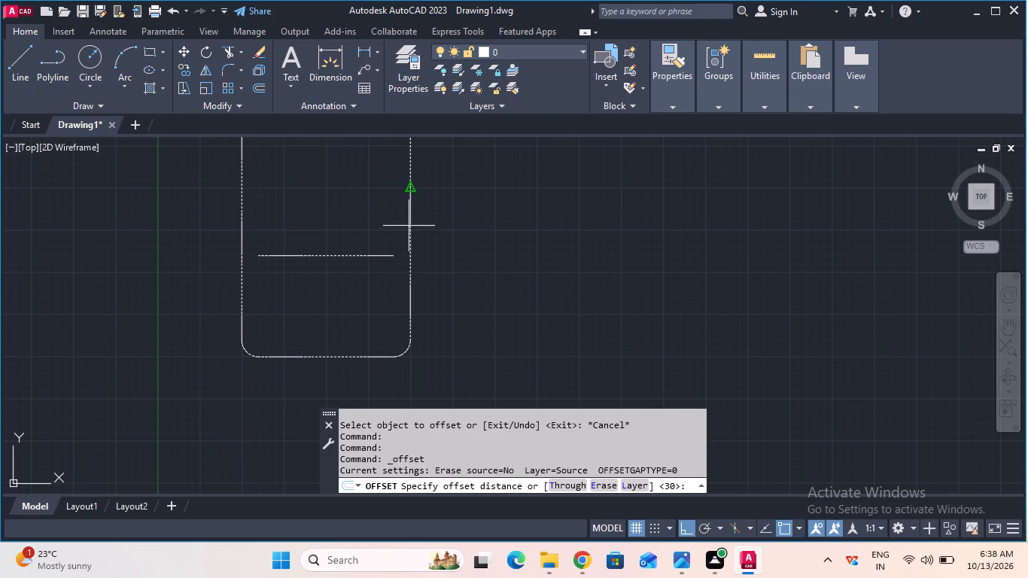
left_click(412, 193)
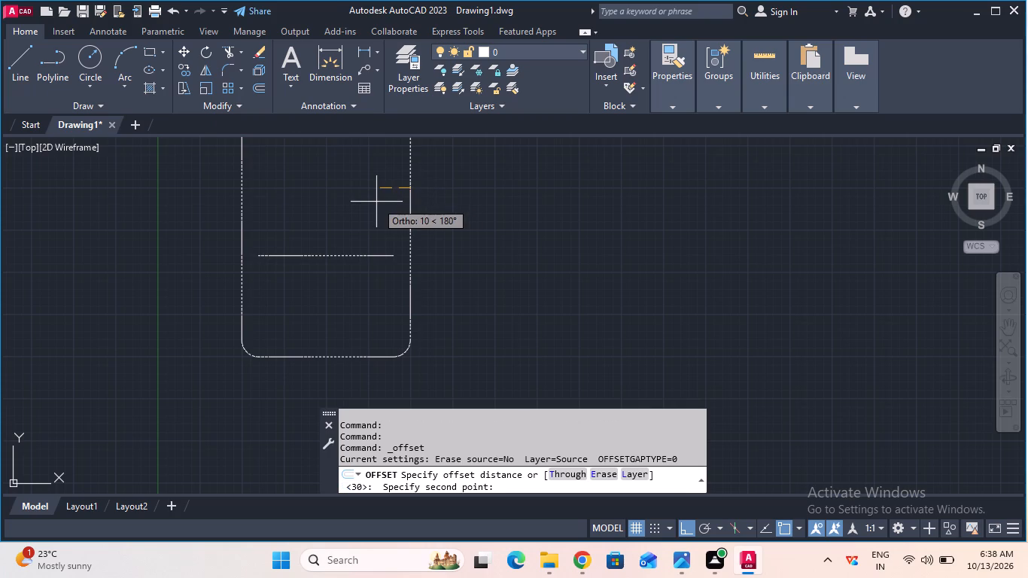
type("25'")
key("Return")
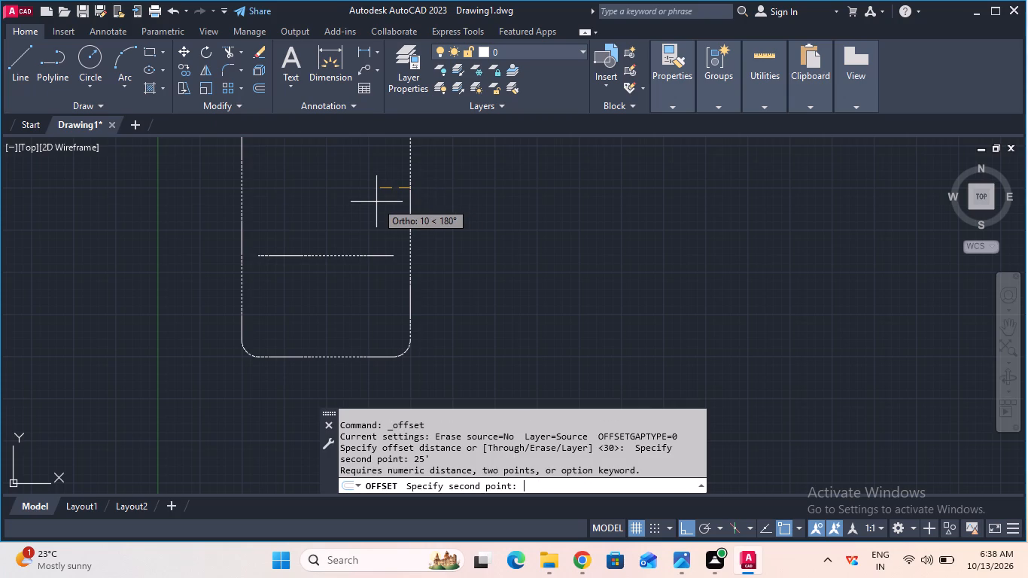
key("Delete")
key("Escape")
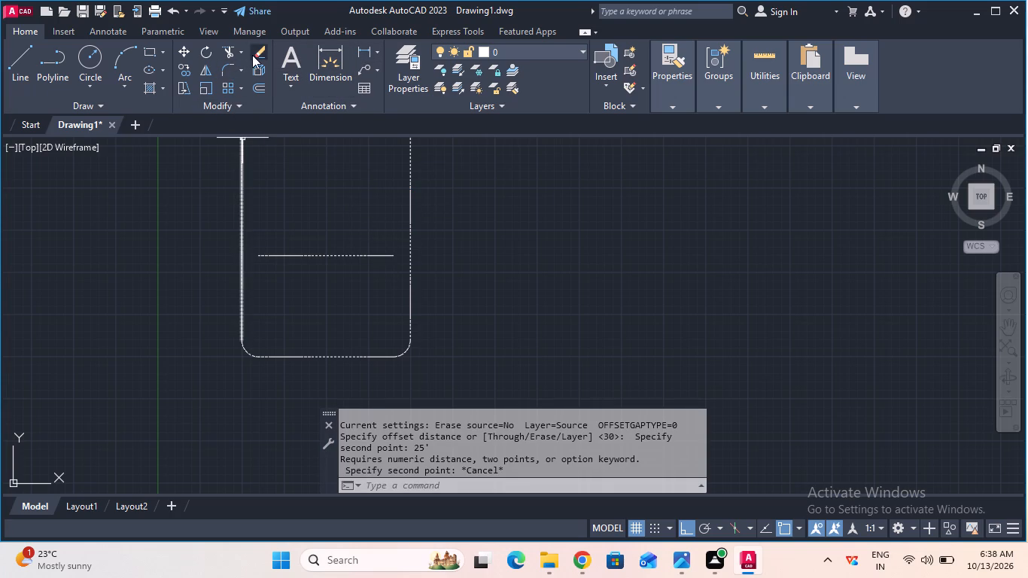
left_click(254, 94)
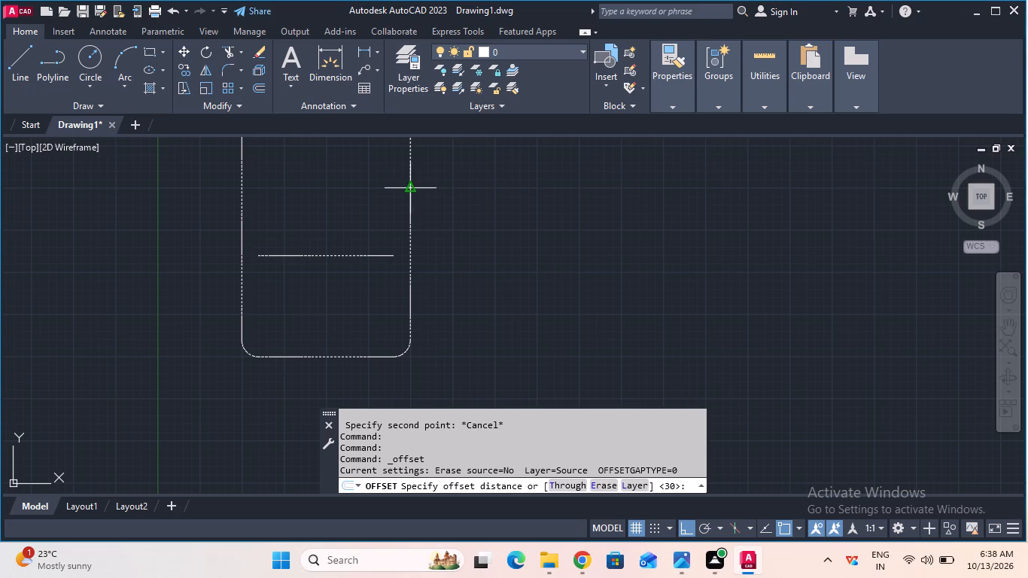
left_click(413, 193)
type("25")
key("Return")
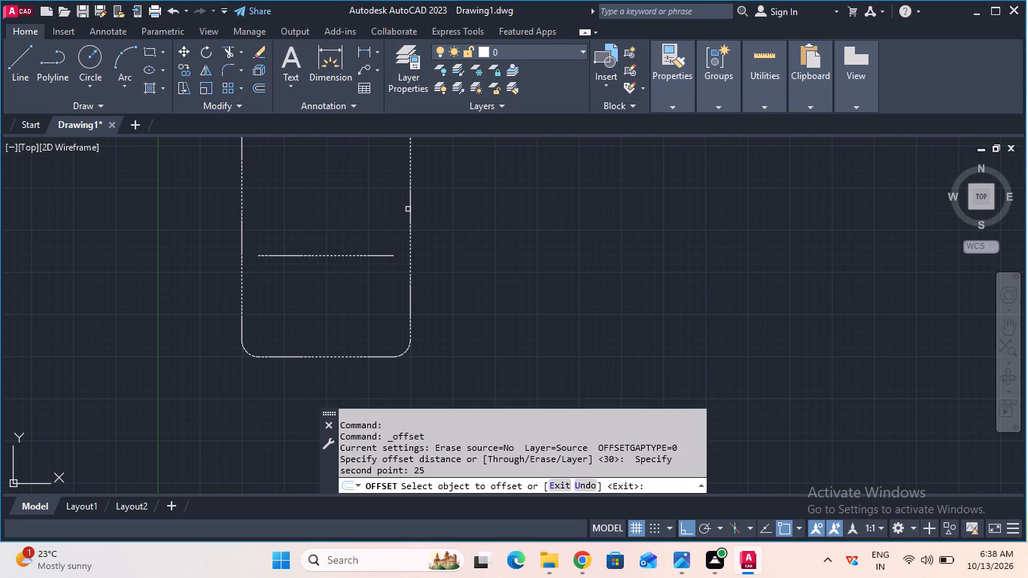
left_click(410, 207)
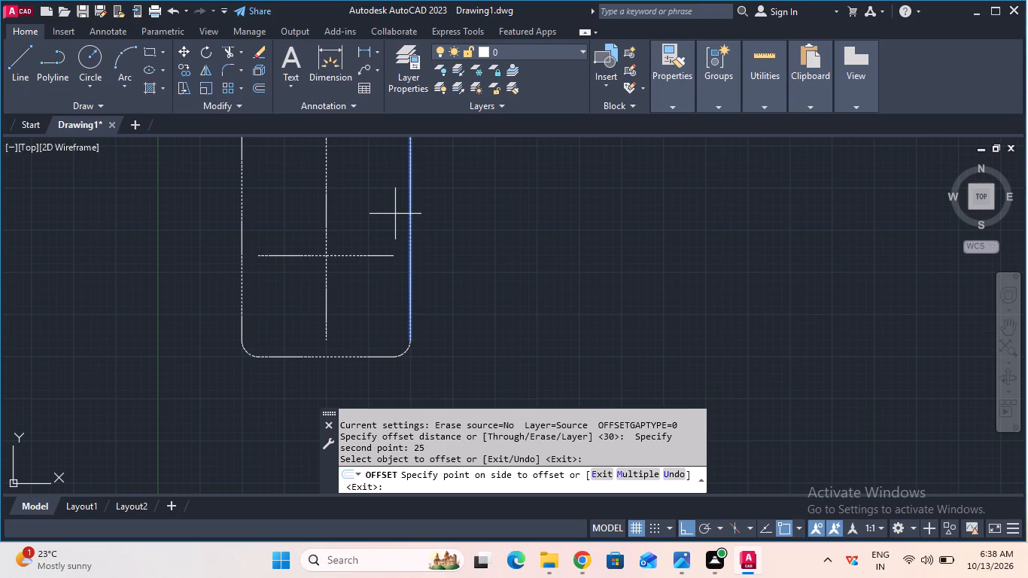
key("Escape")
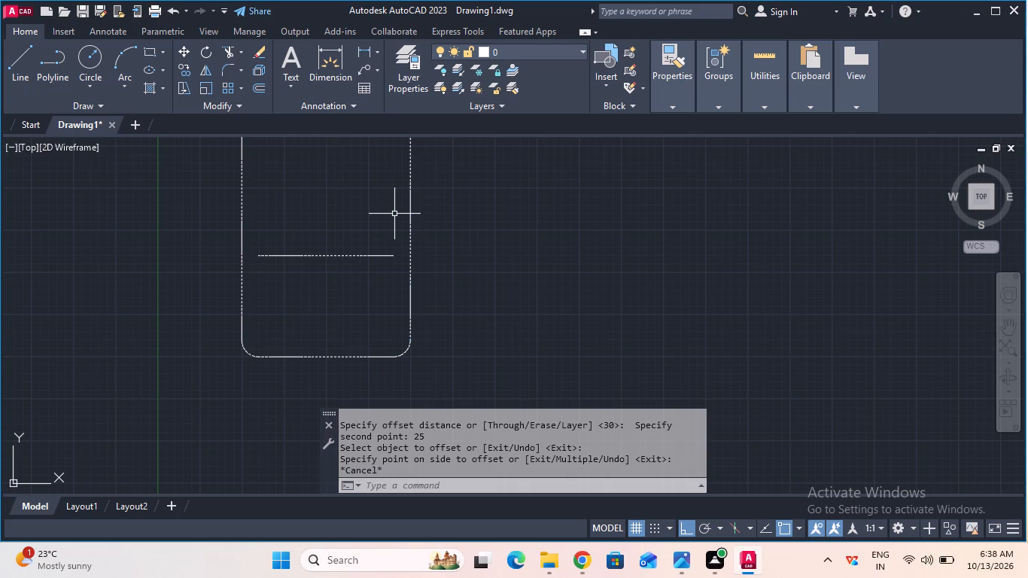
Offset the top view's right edge 25 mm inward to create a vertical line inside the rectangle.
left_click(257, 90)
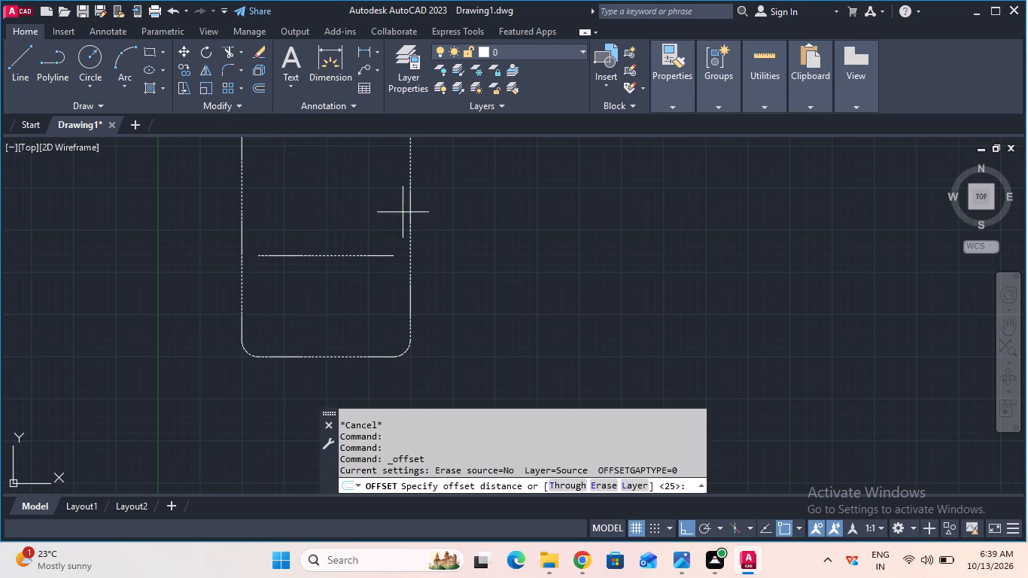
left_click(409, 211)
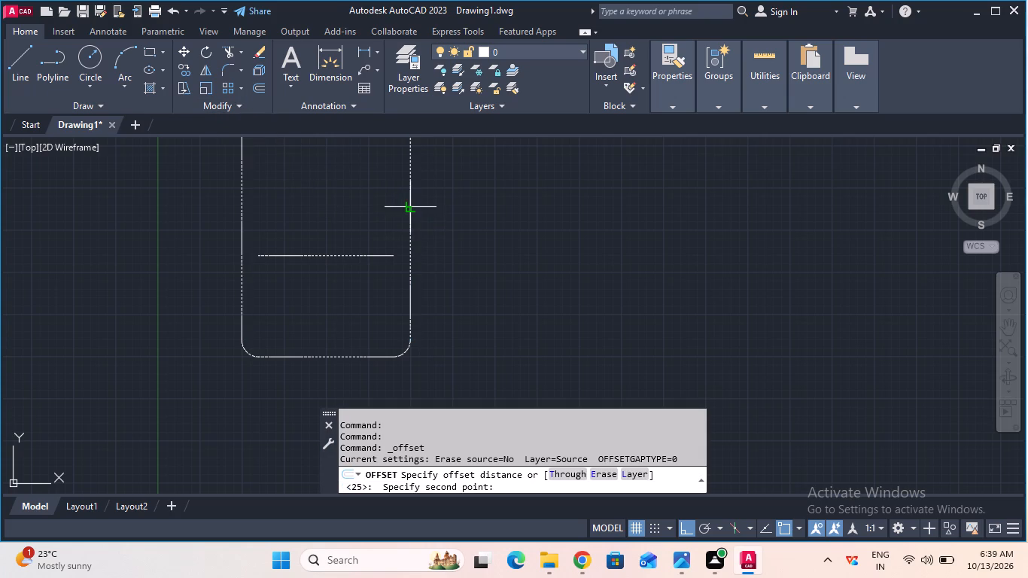
type("25")
key("Return")
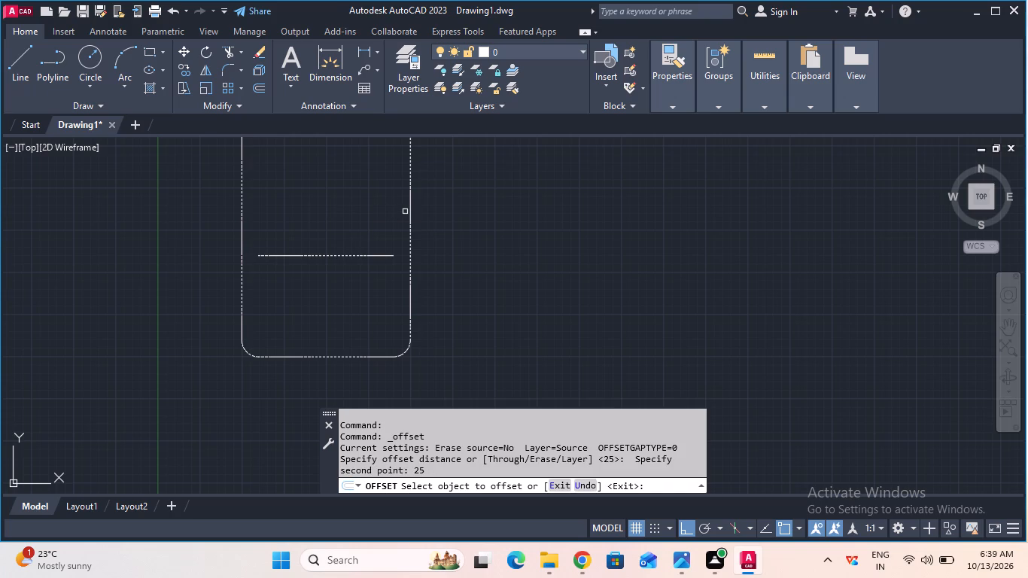
left_click(409, 208)
left_click(393, 214)
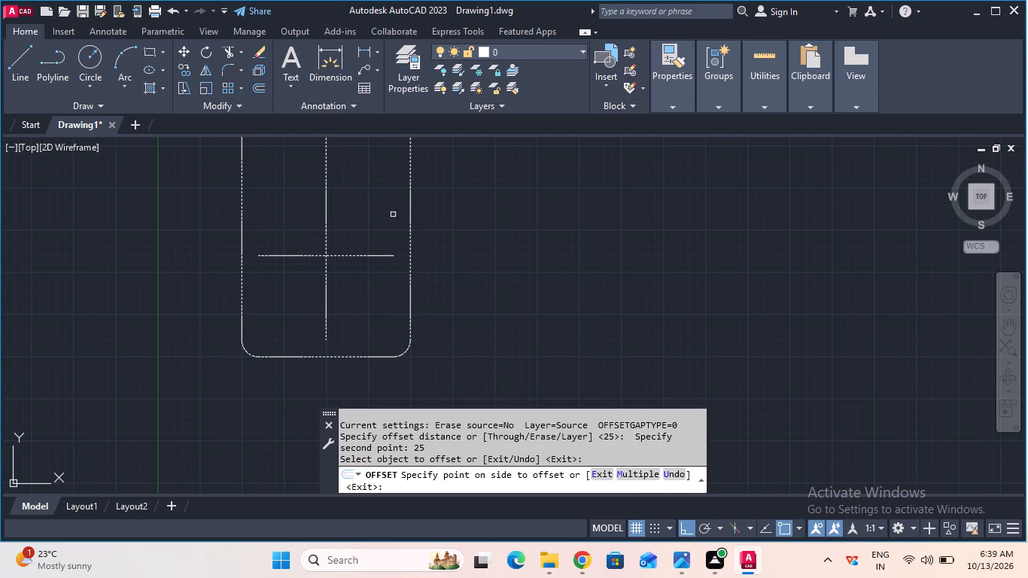
key("Escape")
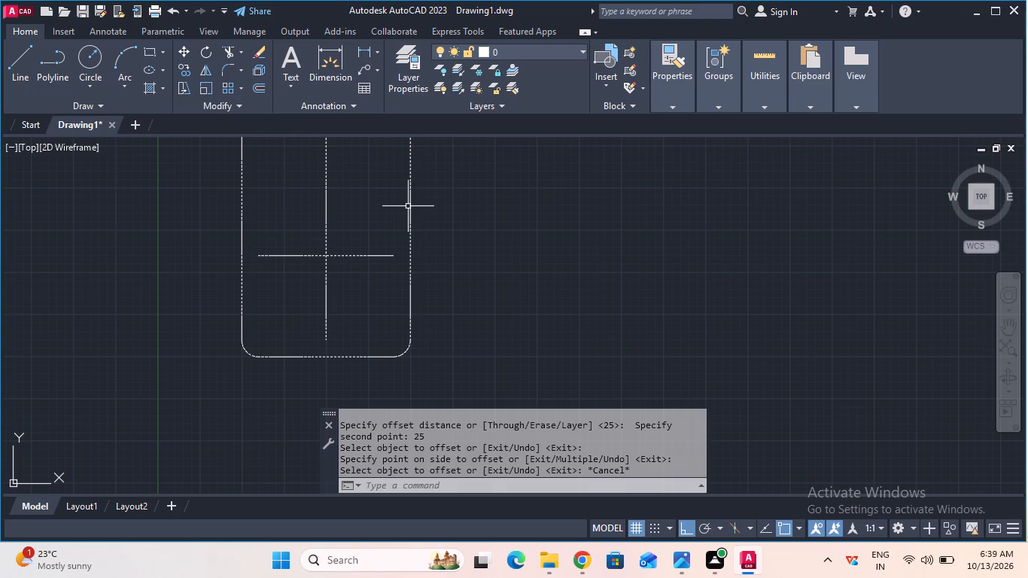
Trim away the part of the vertical offset line above the horizontal offset line in the top view.
scroll(402, 192, "down", 2)
middle_click_drag(397, 194, 394, 268)
left_click(232, 56)
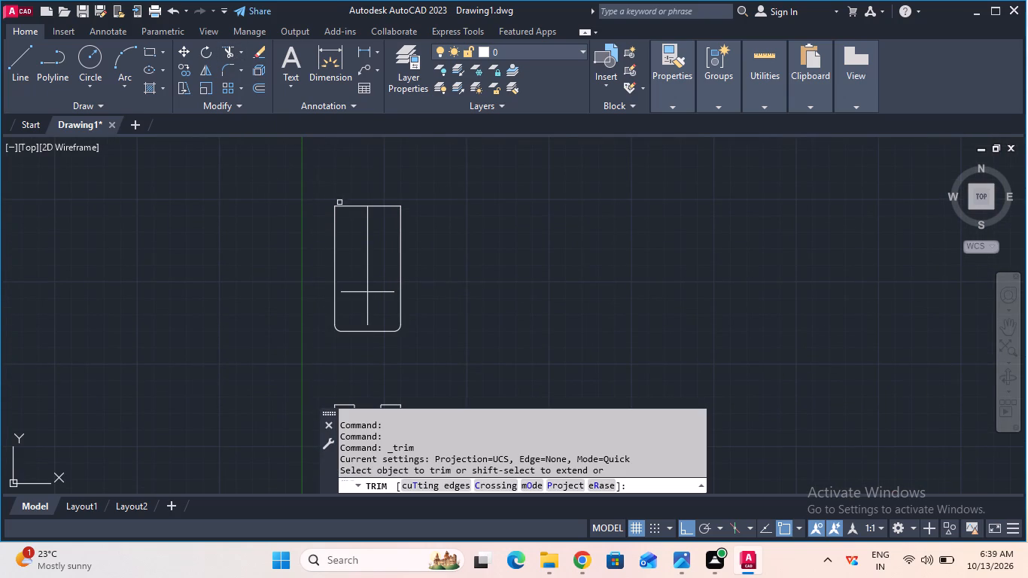
left_click(367, 223)
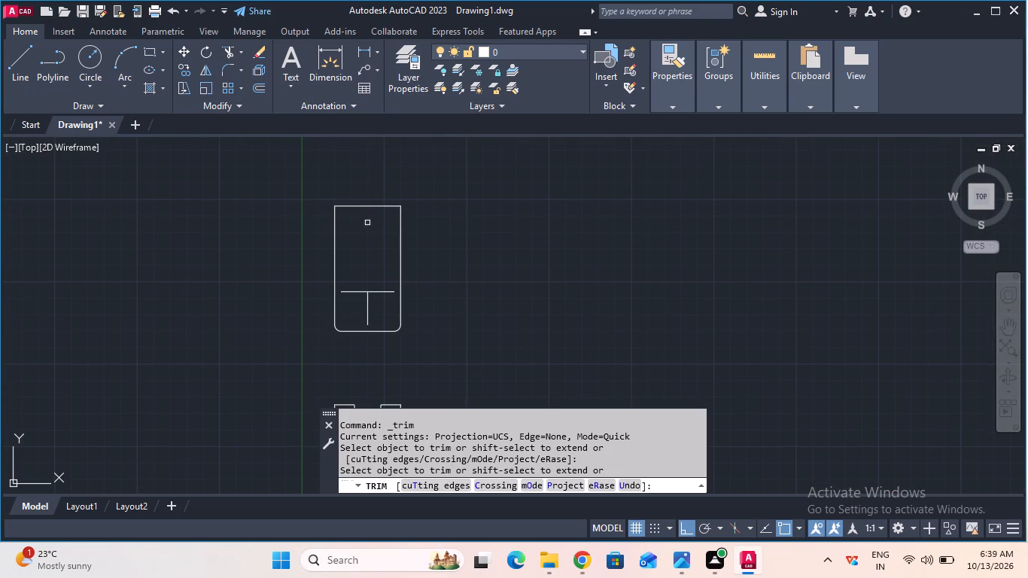
key("Escape")
Set the linetype of the top view's left, top and right edges to ByLayer.
scroll(367, 223, "up", 1)
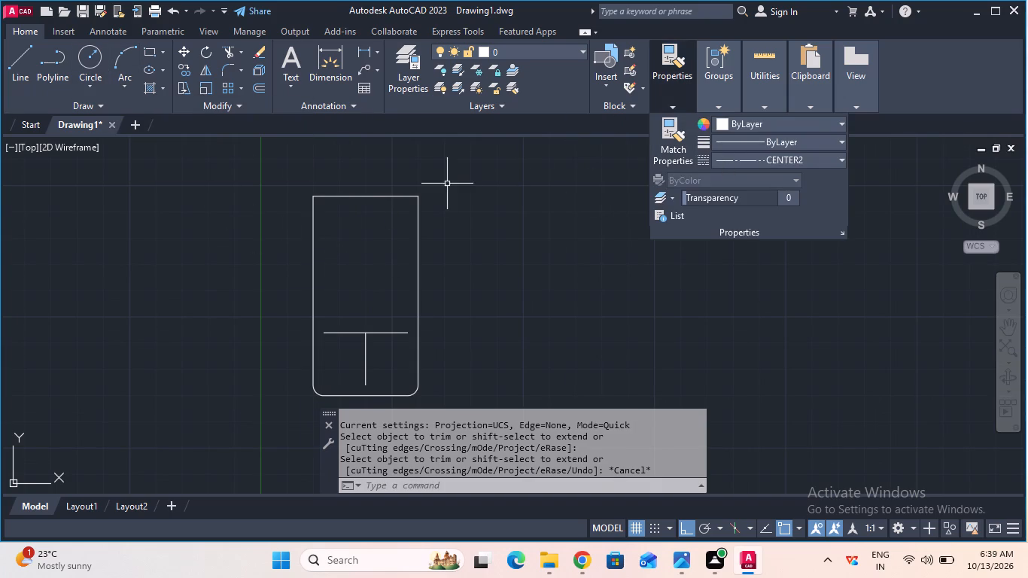
left_click(312, 205)
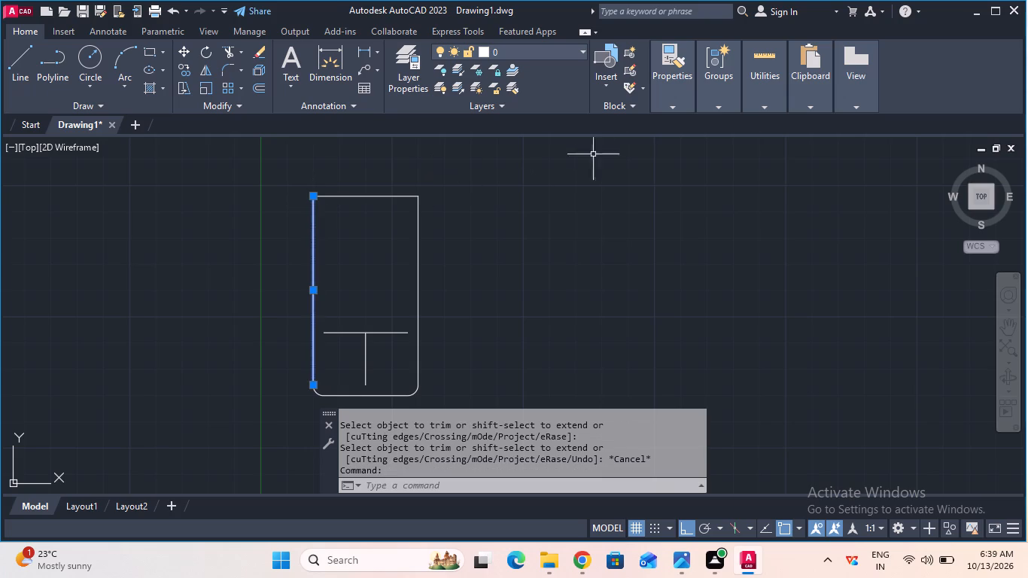
left_click(735, 151)
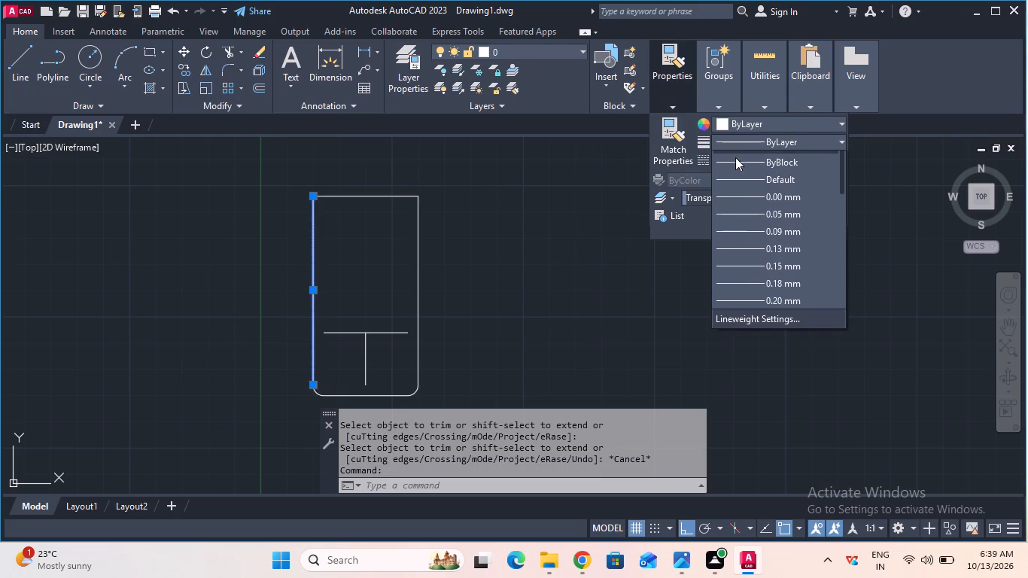
left_click(744, 150)
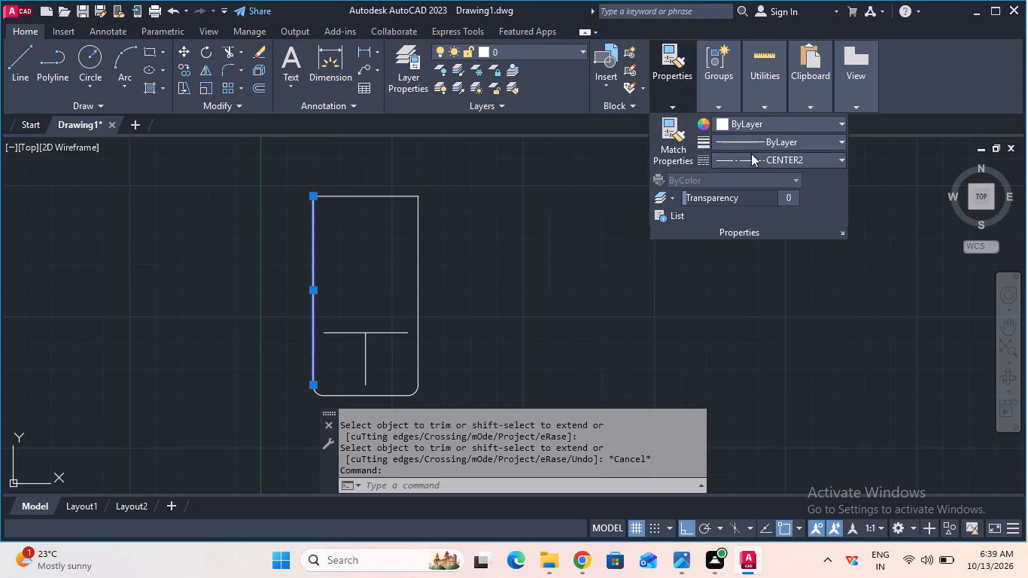
left_click(751, 154)
left_click(753, 169)
left_click(753, 176)
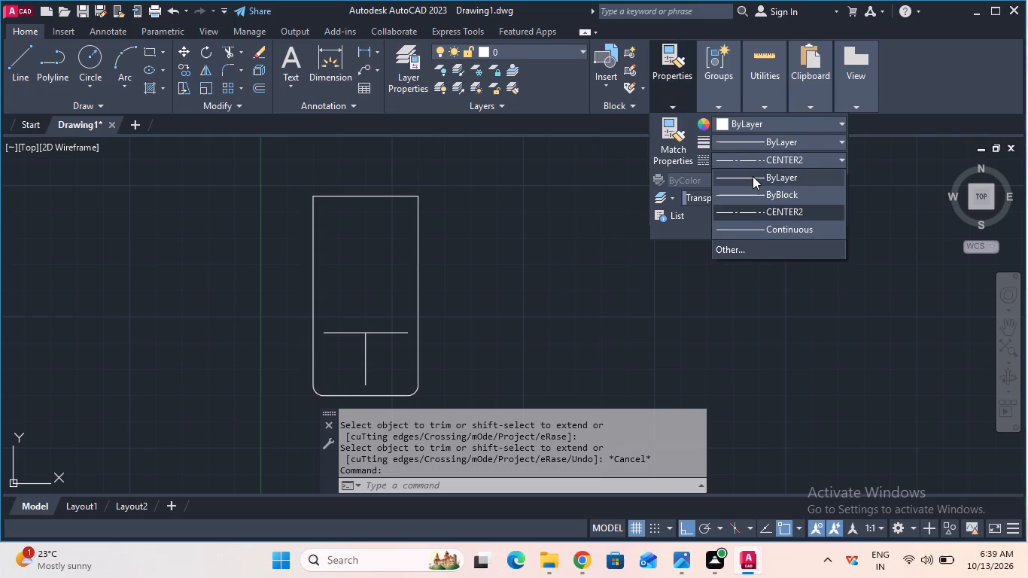
left_click(385, 196)
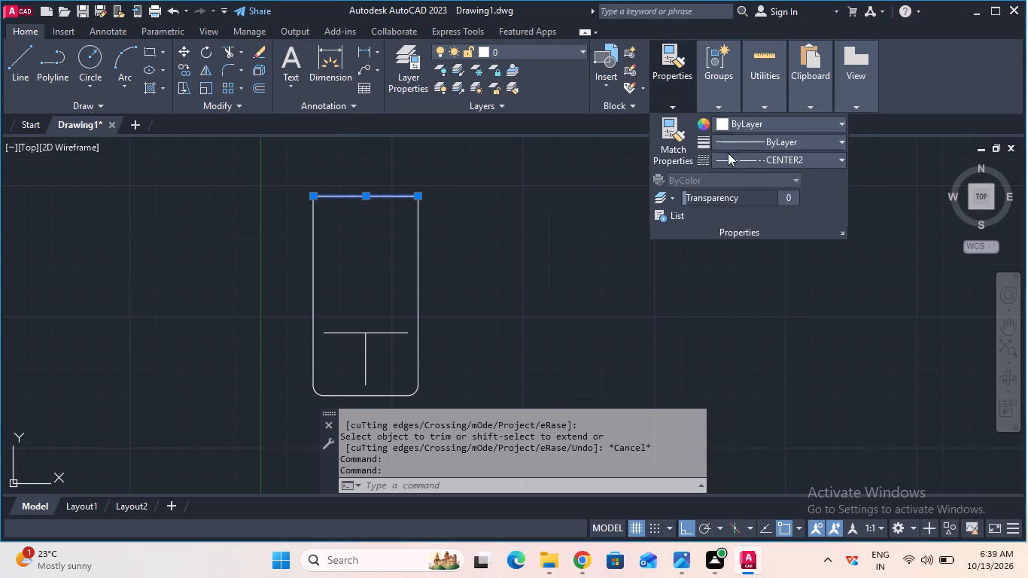
left_click(731, 157)
left_click(746, 172)
left_click(417, 267)
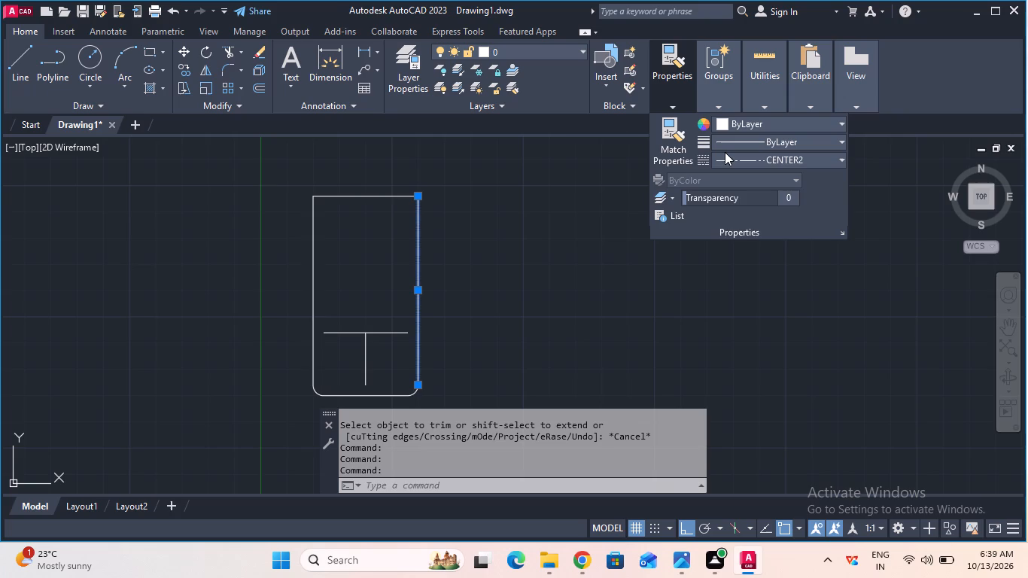
left_click(725, 152)
left_click(730, 173)
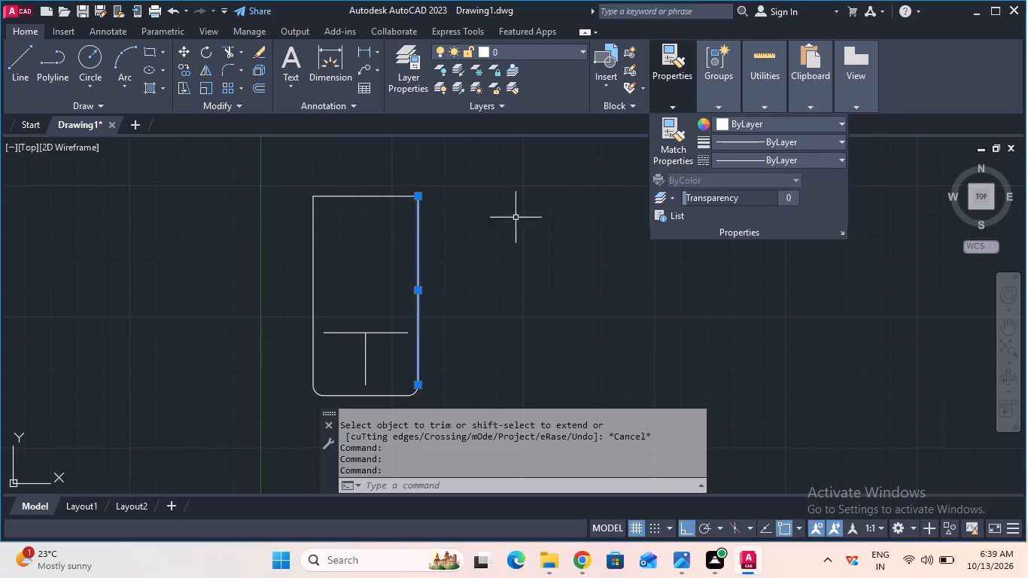
Set the linetype of the top view's bottom edge and its two bottom corner fillet arcs to ByLayer.
scroll(324, 365, "up", 1)
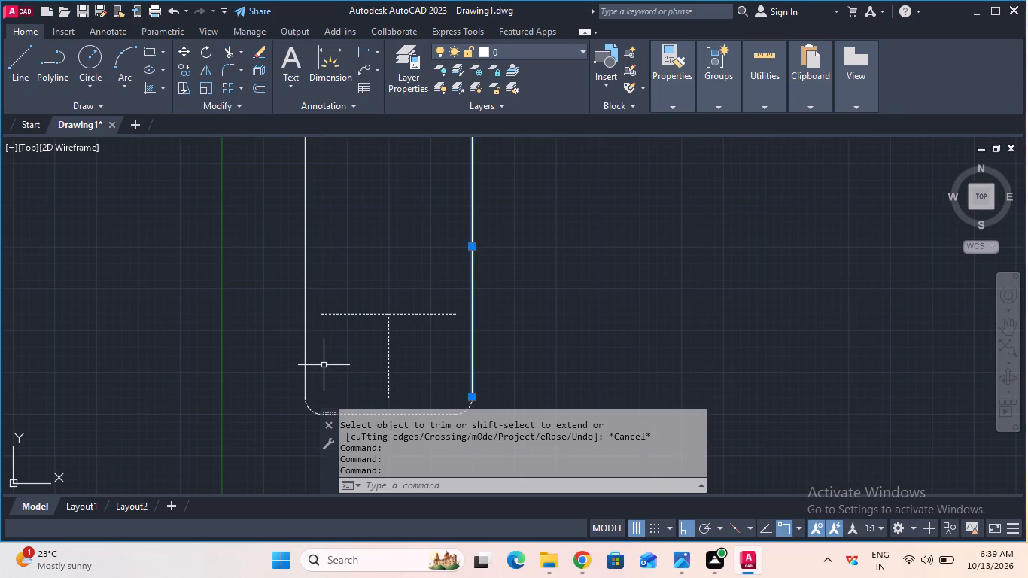
middle_click_drag(324, 365, 323, 313)
scroll(323, 313, "up", 1)
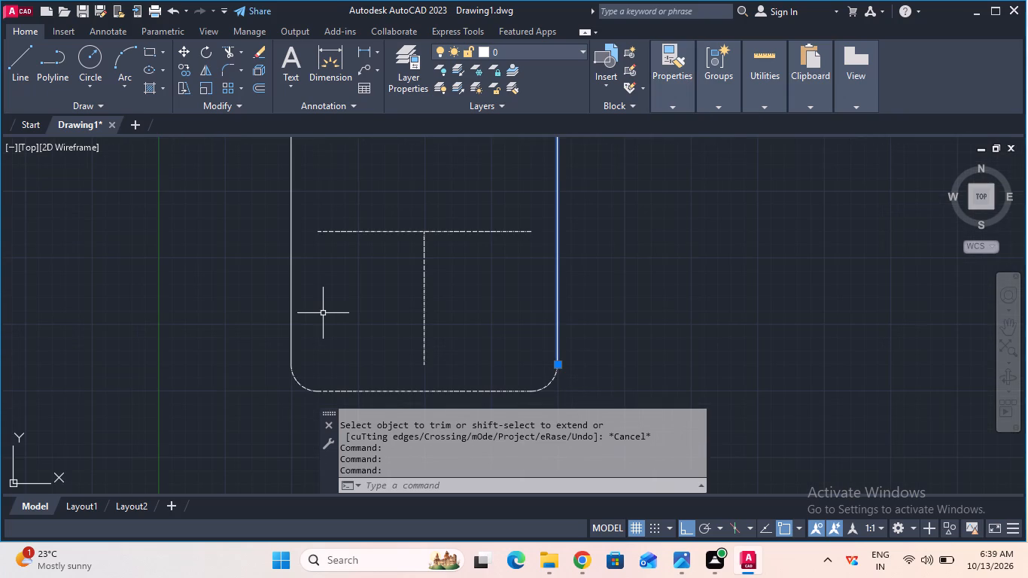
left_click(300, 382)
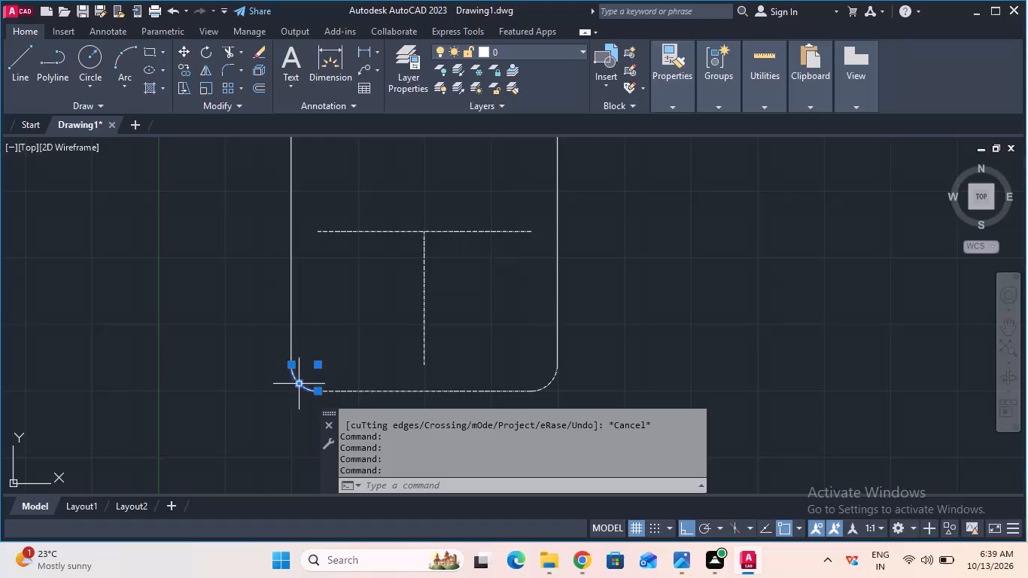
left_click(741, 173)
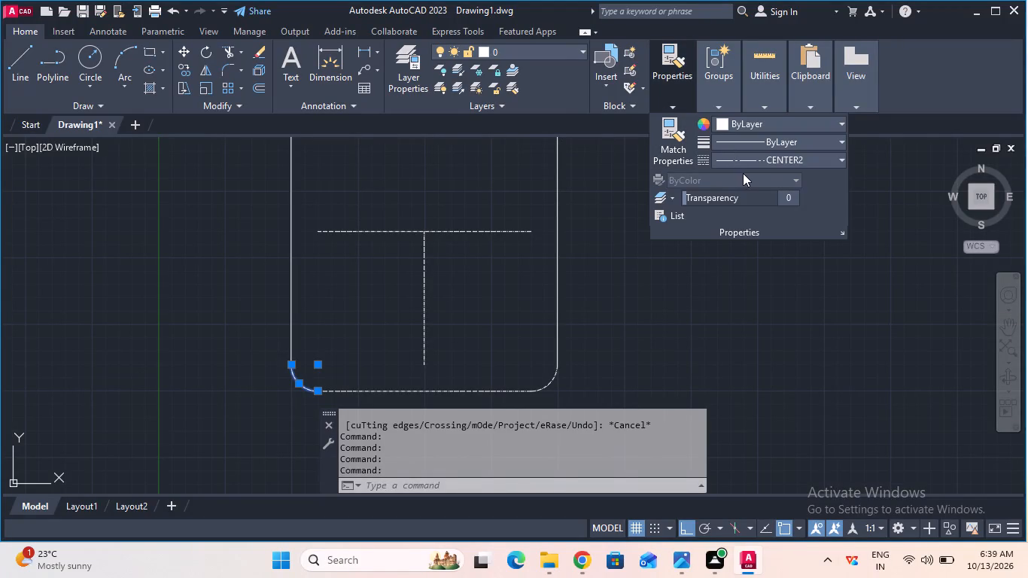
left_click(749, 163)
left_click(755, 186)
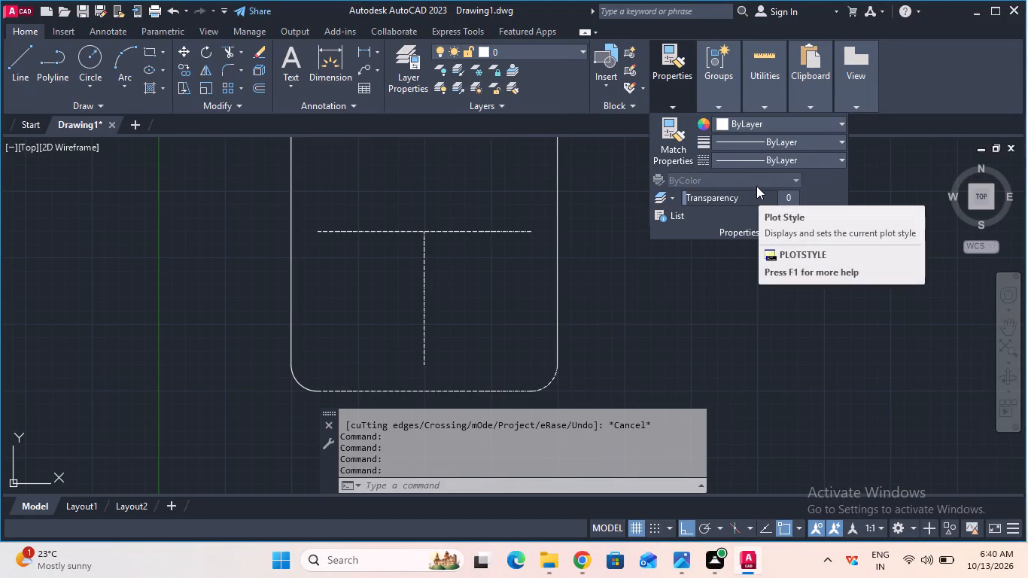
left_click(422, 392)
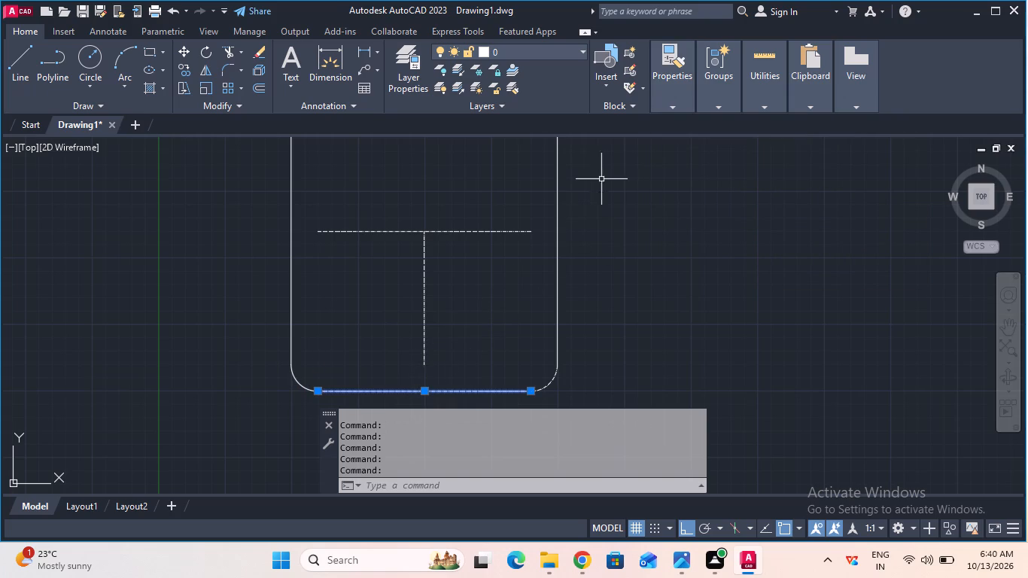
left_click(710, 153)
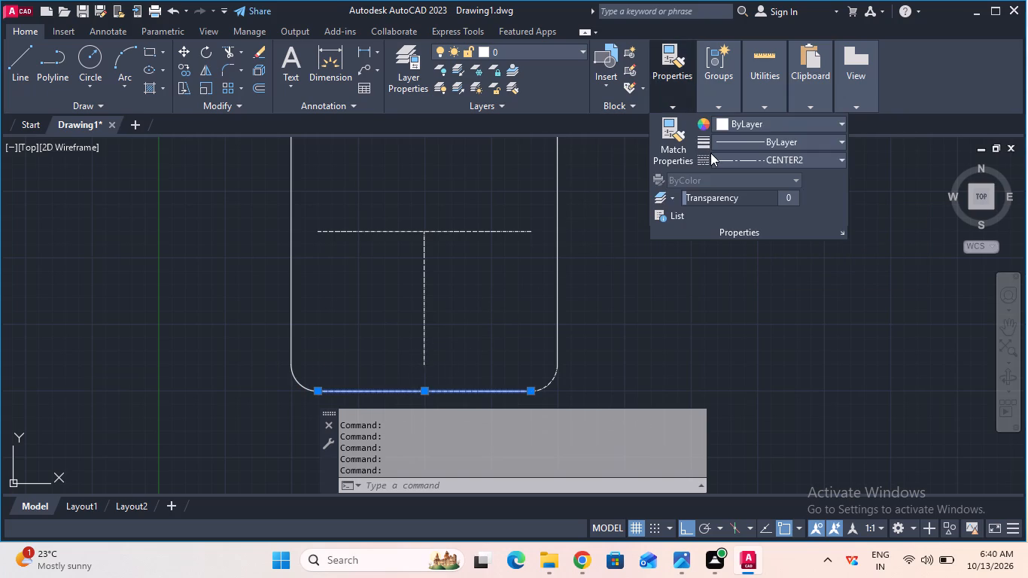
left_click(719, 163)
left_click(722, 172)
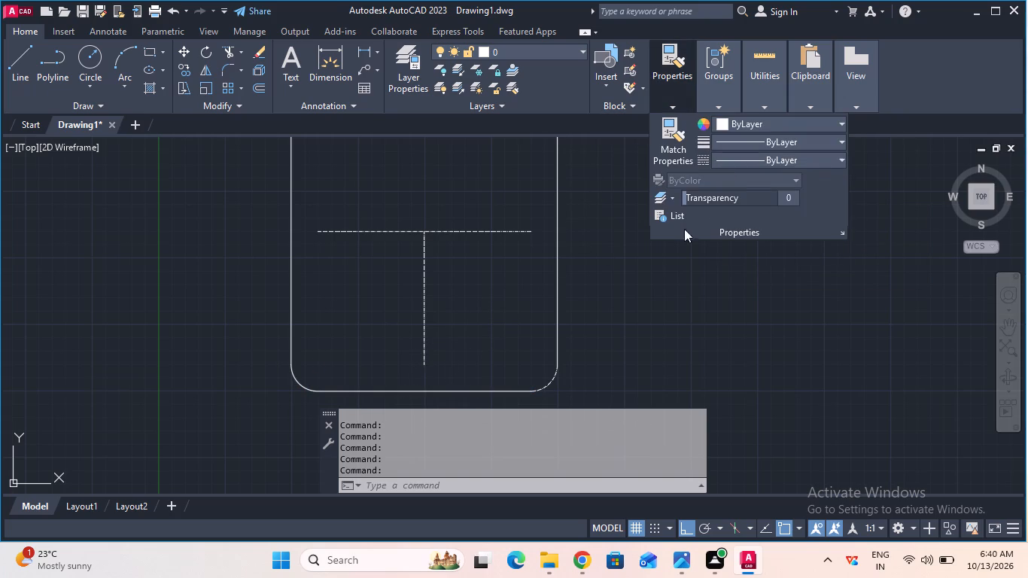
left_click(555, 375)
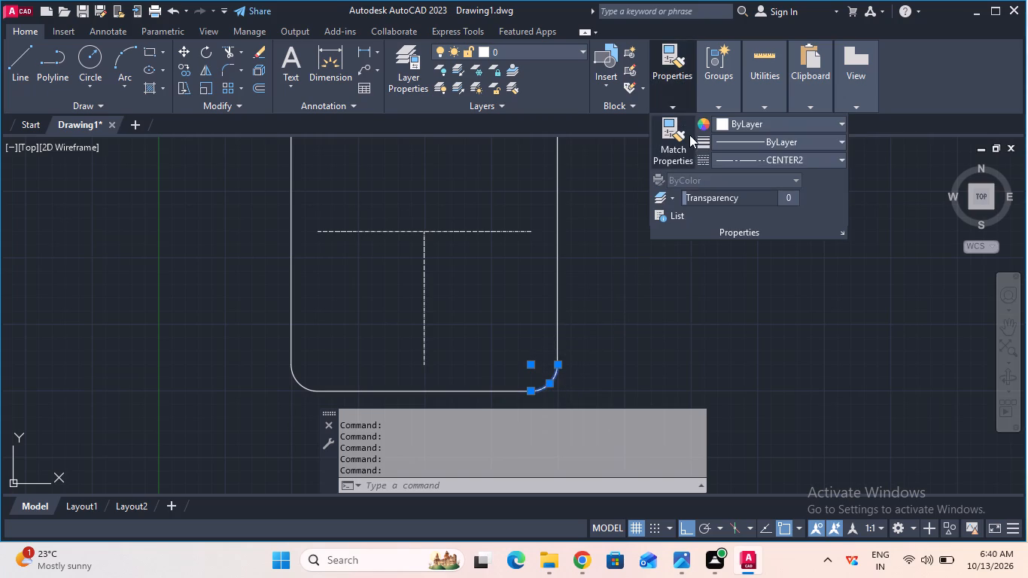
left_click(716, 161)
left_click(716, 181)
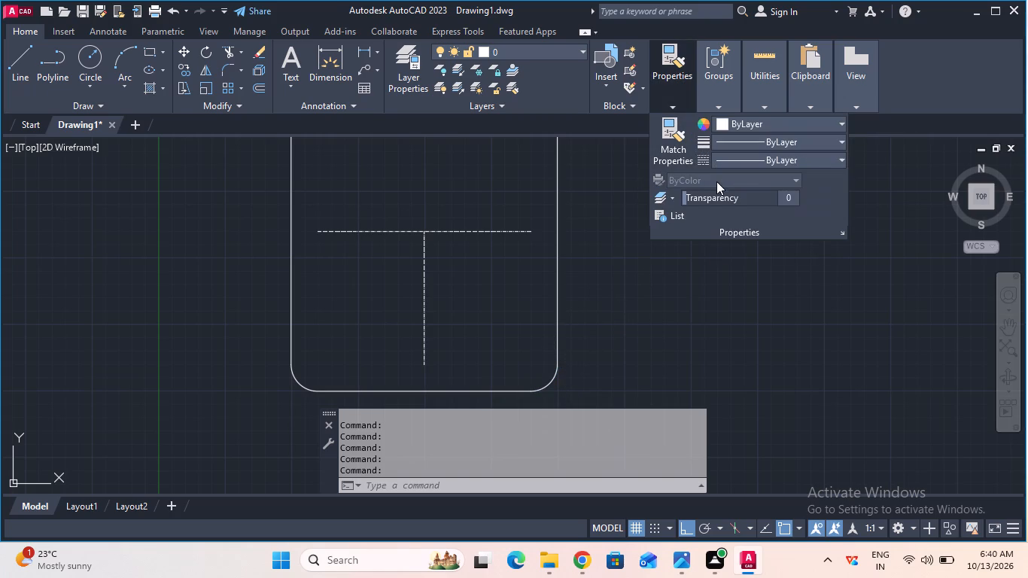
key("Escape")
Set the current linetype for new objects to ByLayer.
left_click(835, 155)
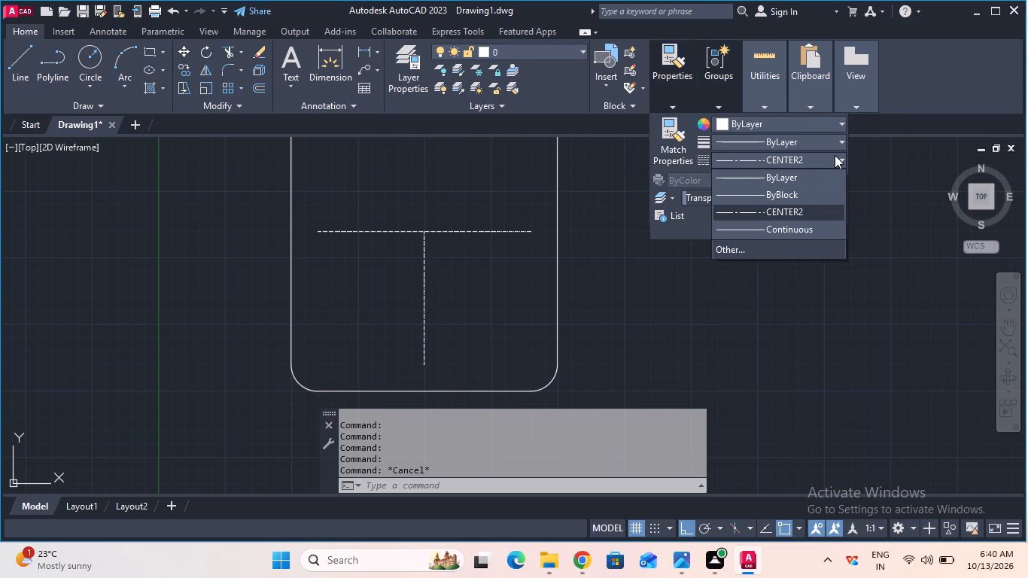
left_click(827, 172)
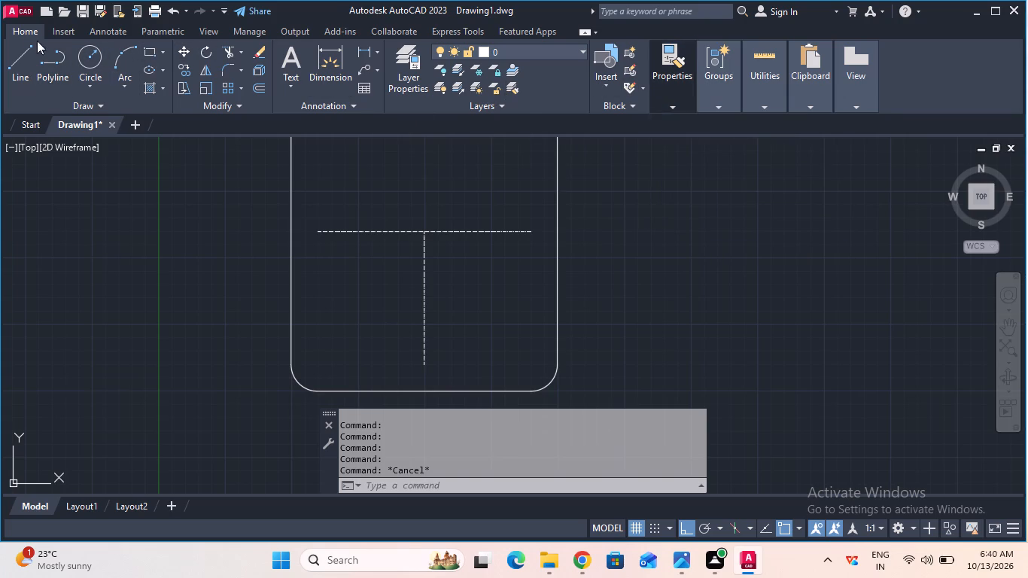
Draw a circle of radius 10 mm centred where the vertical centre line meets the horizontal one in the top view.
left_click(76, 50)
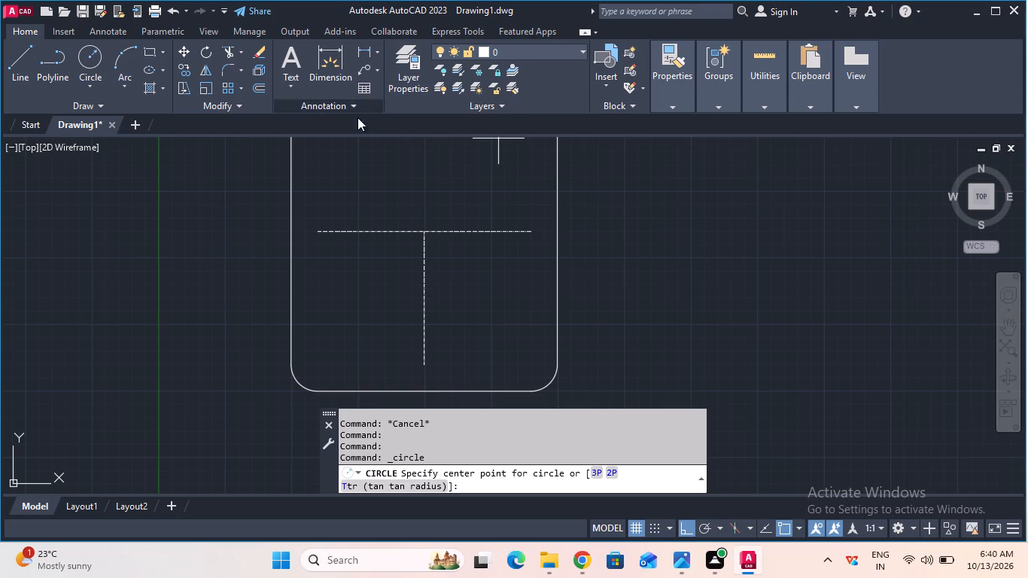
left_click(419, 231)
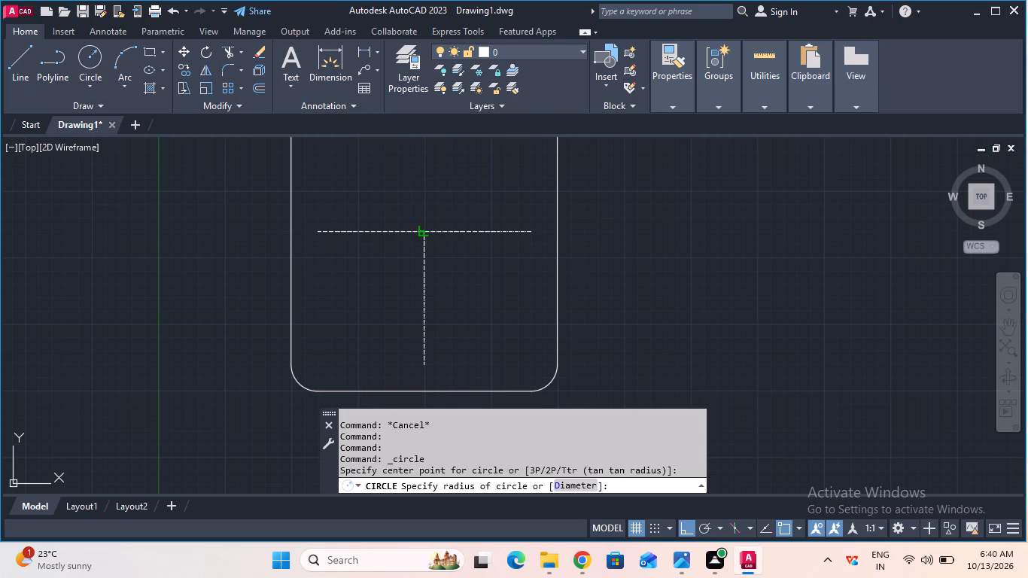
type("10")
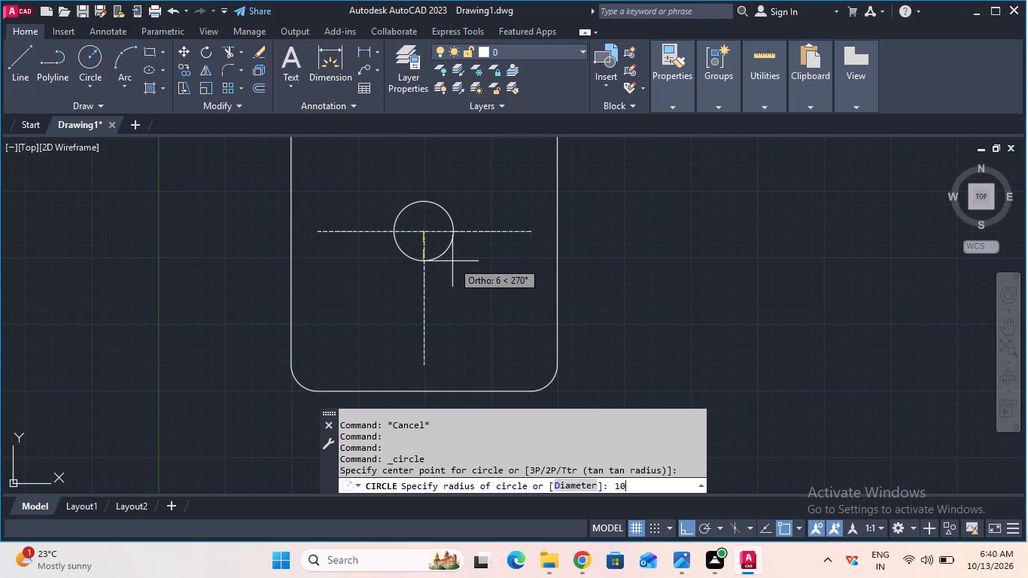
key("Return")
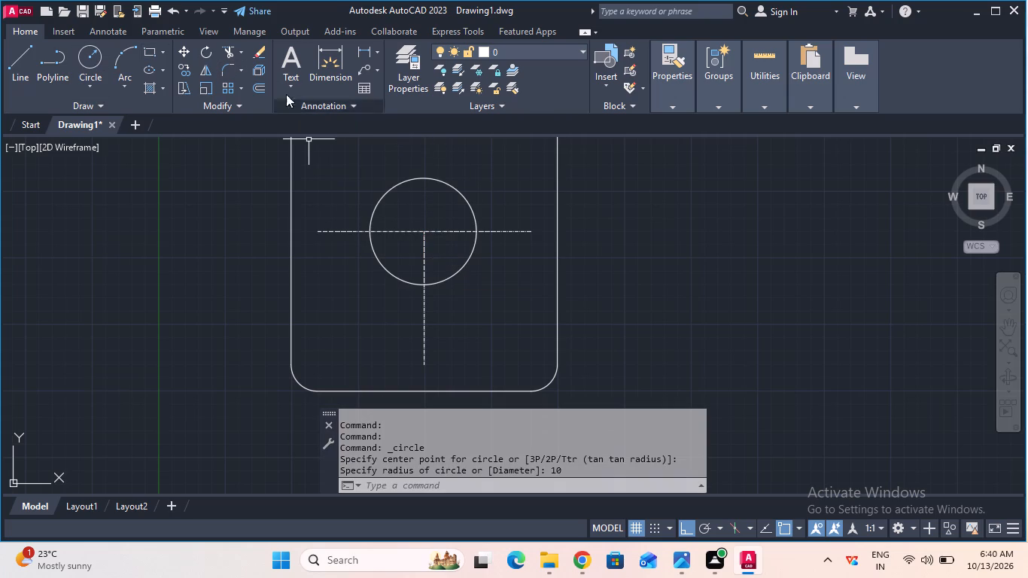
Check the circle's horizontal diameter with a trial linear dimension between its left and right quadrants.
left_click(357, 56)
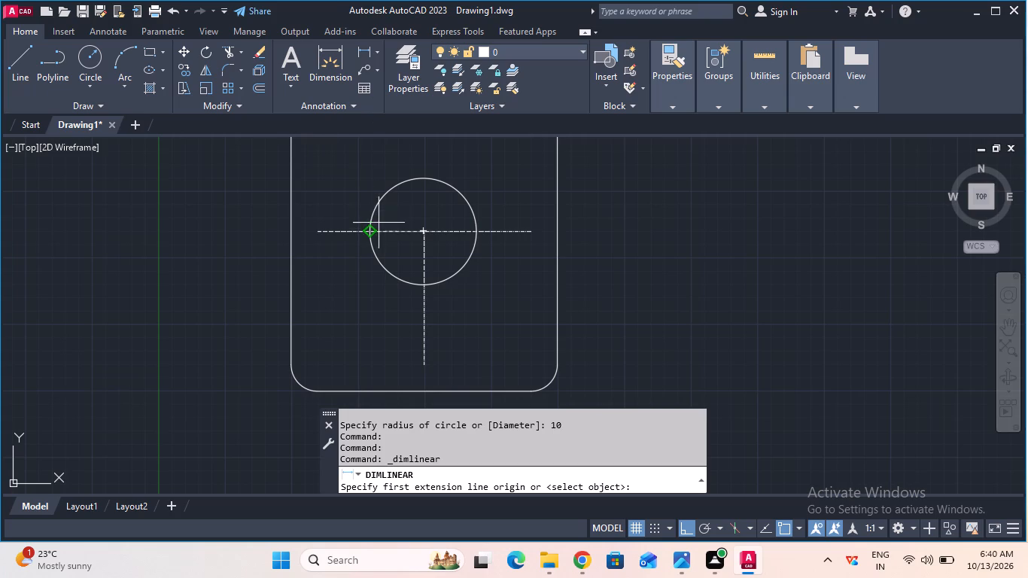
left_click(373, 231)
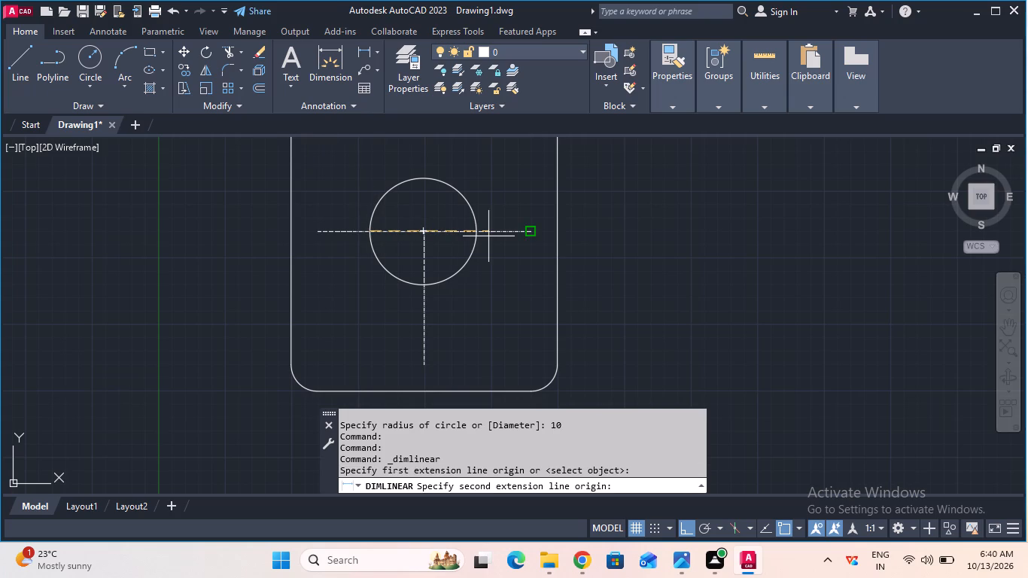
left_click(481, 236)
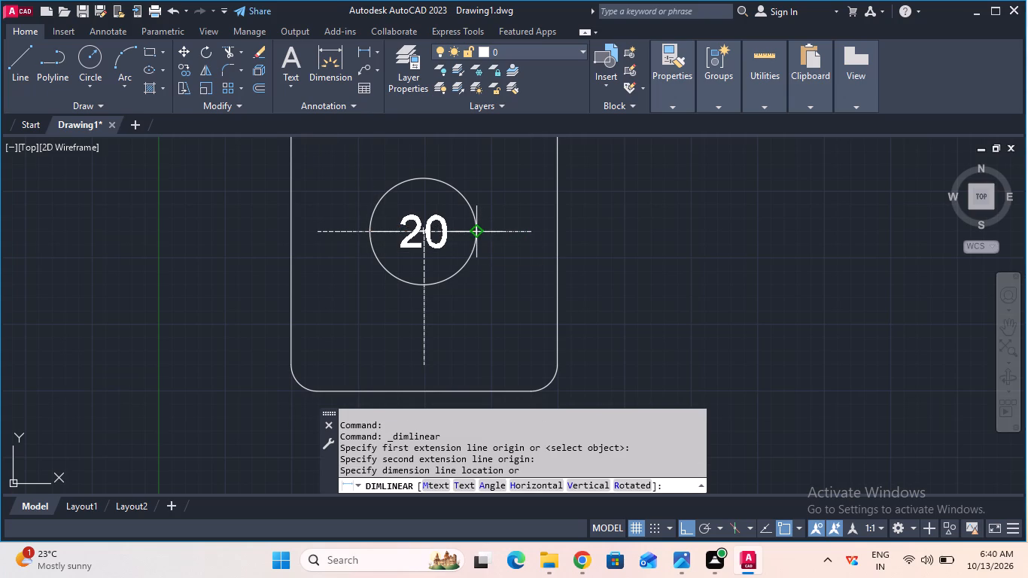
key("Escape")
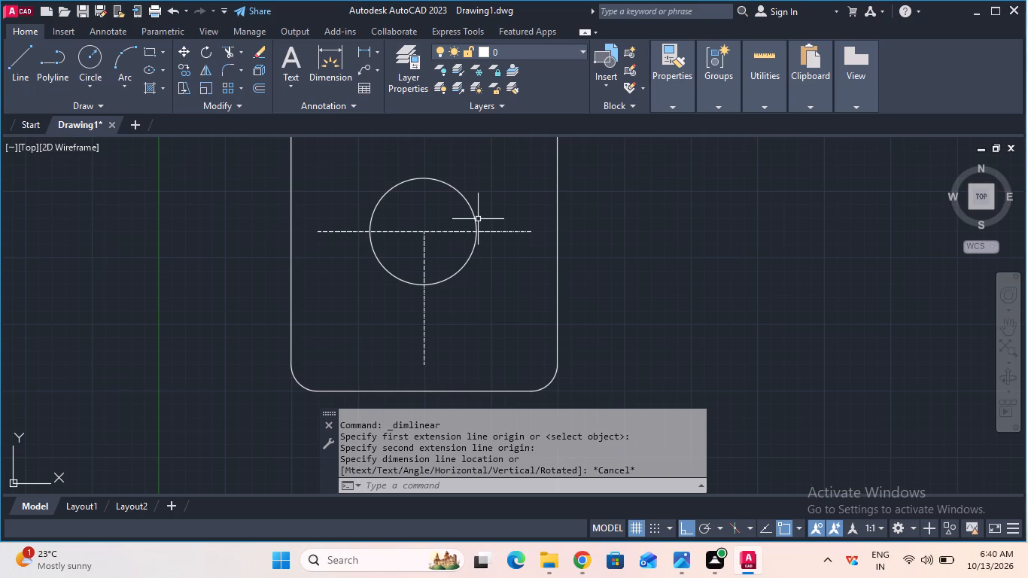
Trim away the parts of the top view's horizontal centre line that extend outside the circle on both sides.
scroll(462, 182, "down", 1)
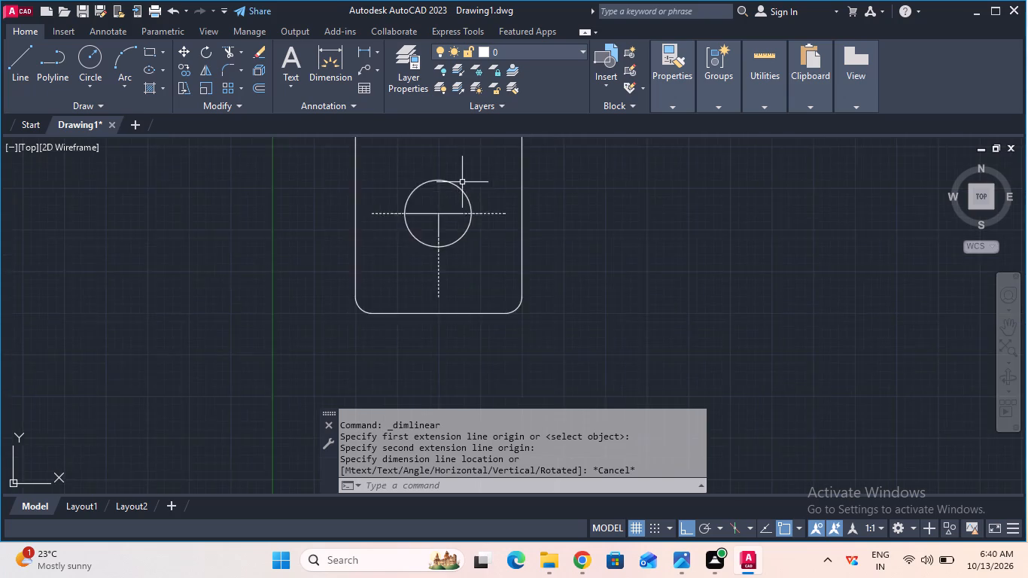
scroll(462, 182, "down", 1)
middle_click_drag(466, 180, 461, 254)
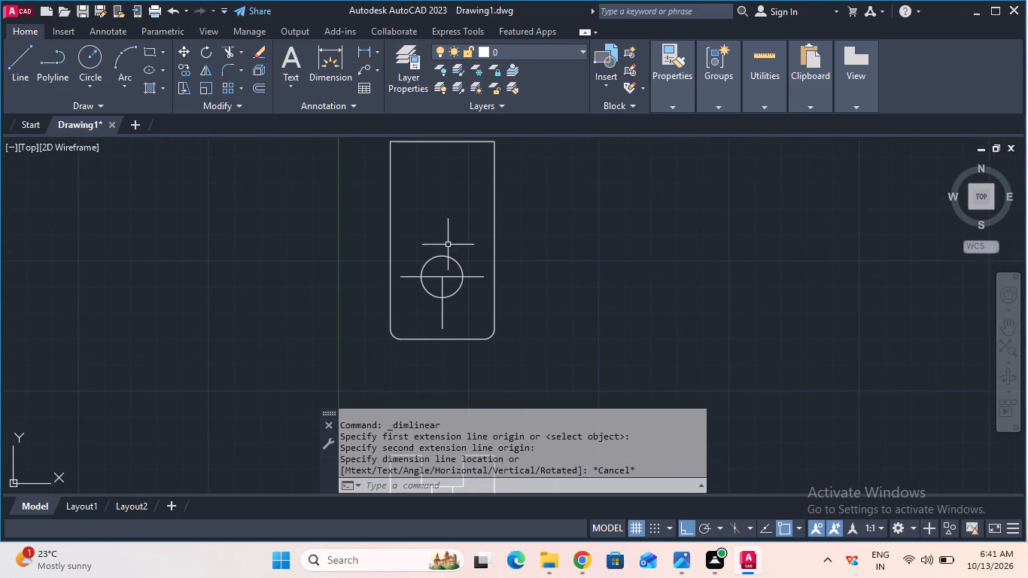
left_click(231, 52)
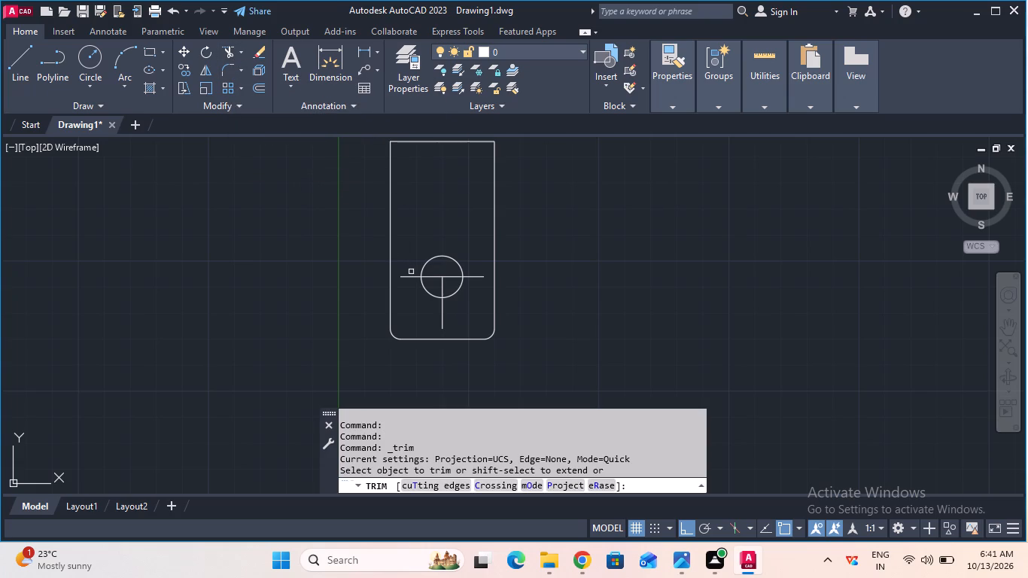
left_click(412, 275)
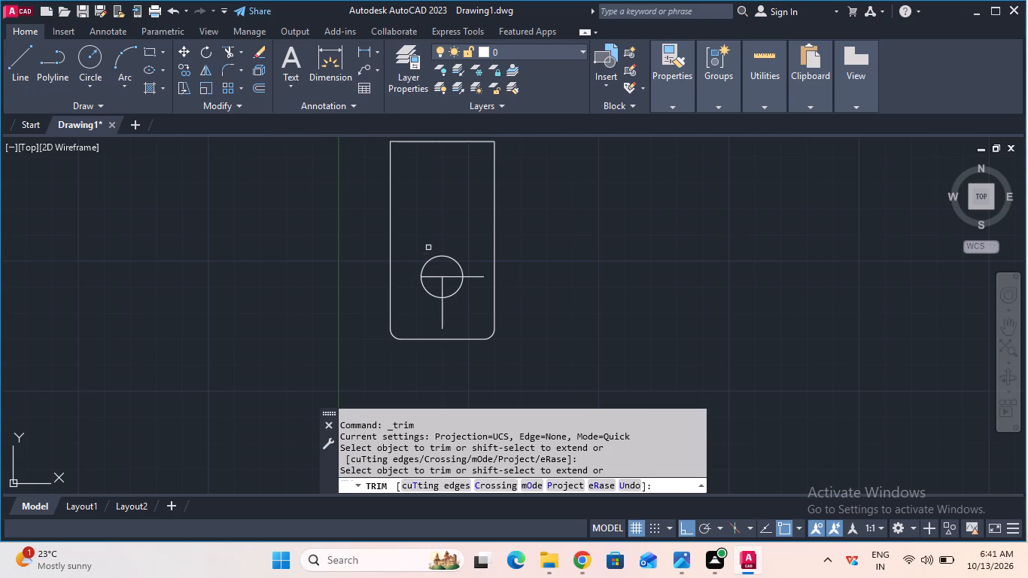
left_click(479, 278)
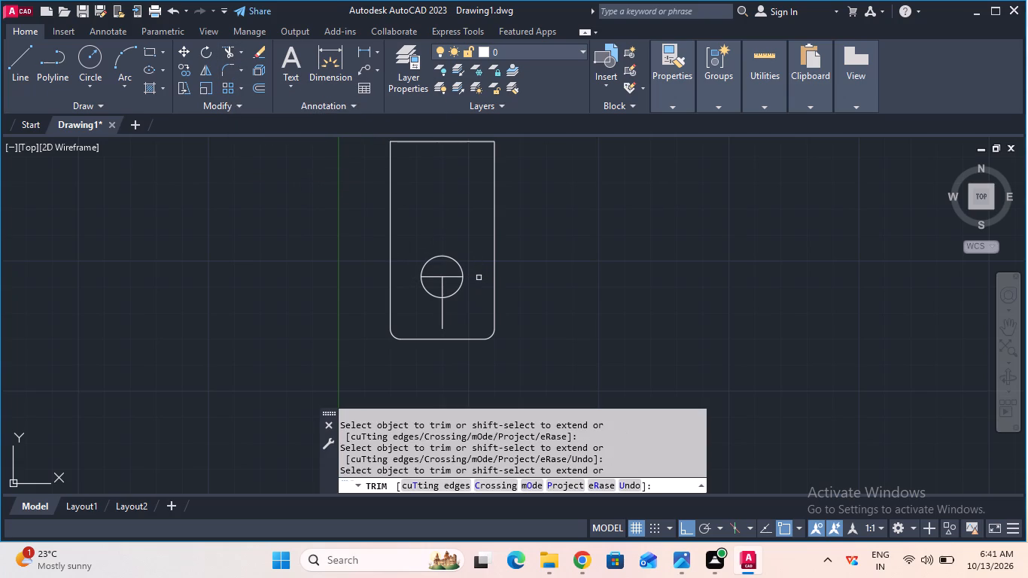
key("Escape")
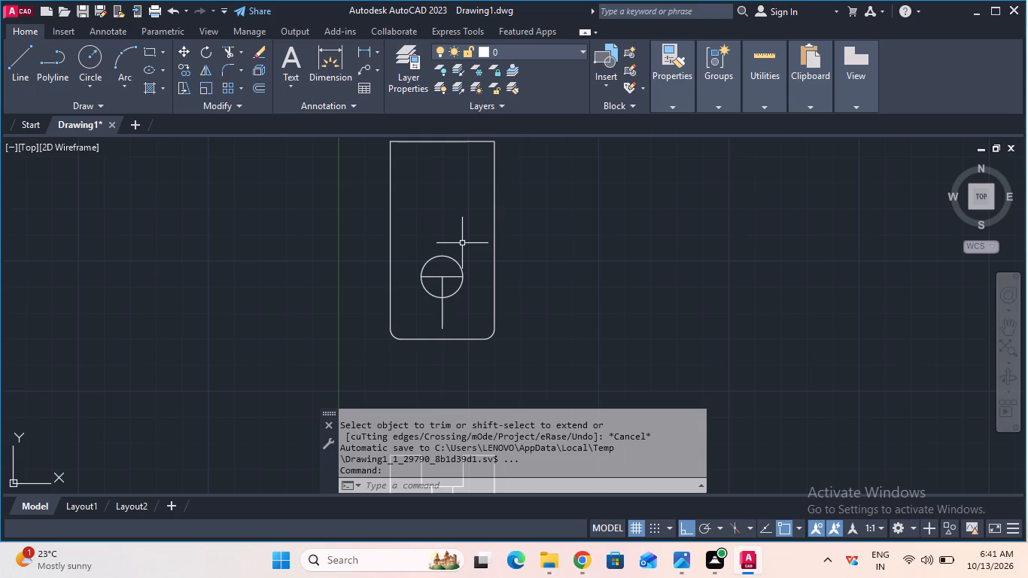
left_click(577, 306)
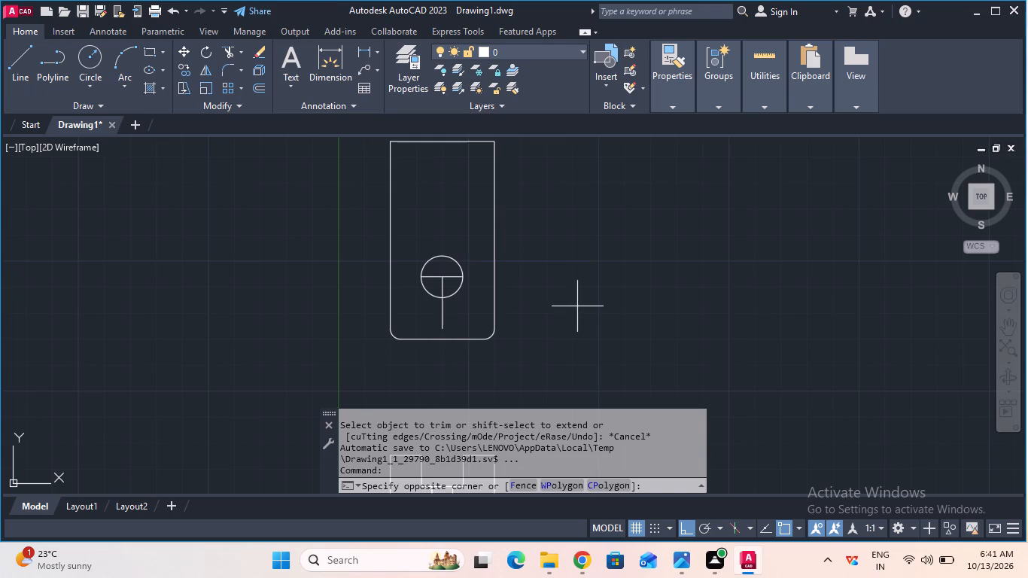
key("Escape")
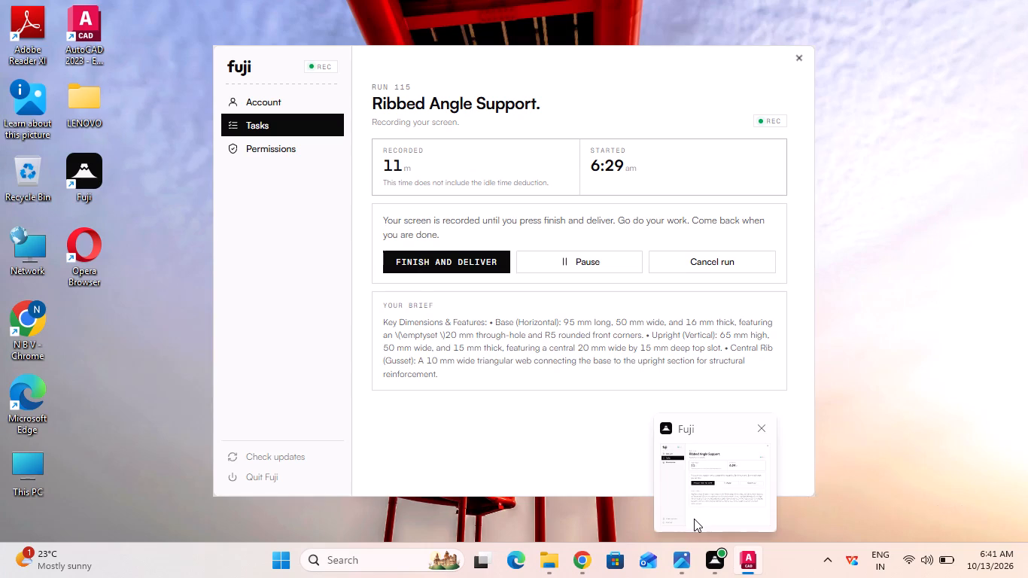
Draw a horizontal projection line outward from the front view's right edge at the base's mid-height line.
middle_click_drag(549, 354, 546, 254)
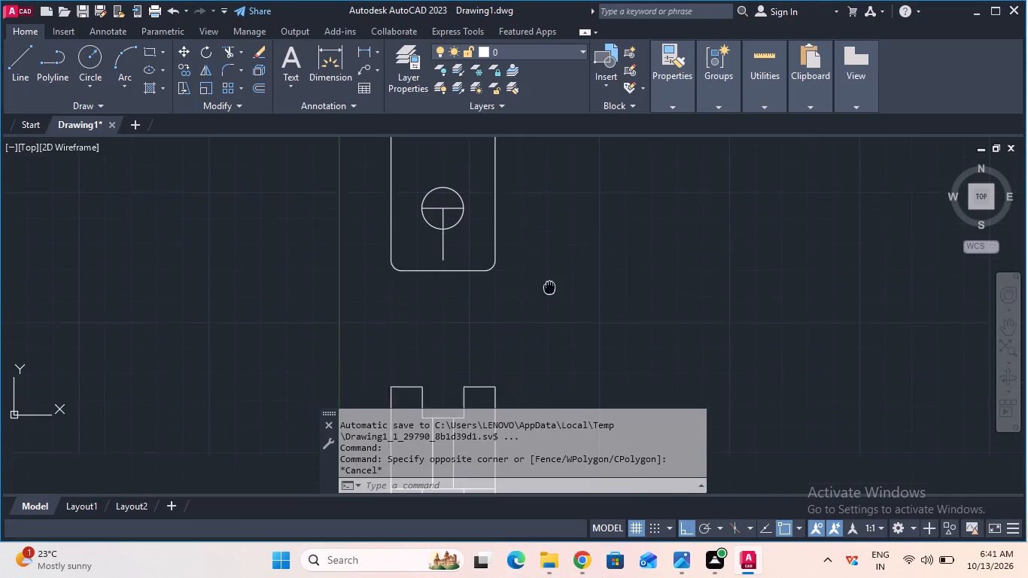
middle_click_drag(546, 254, 597, 132)
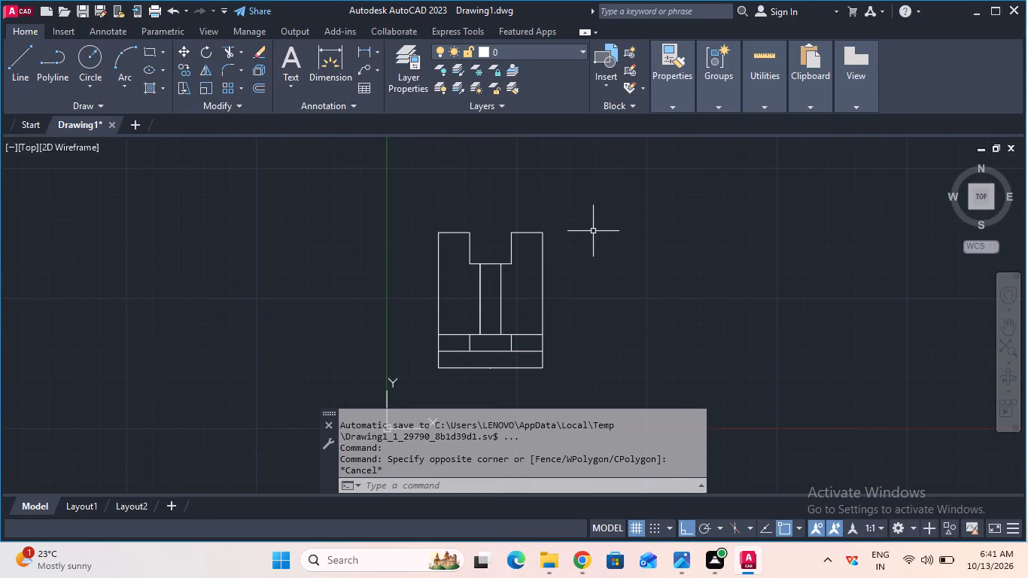
left_click_drag(569, 357, 551, 336)
key("Escape")
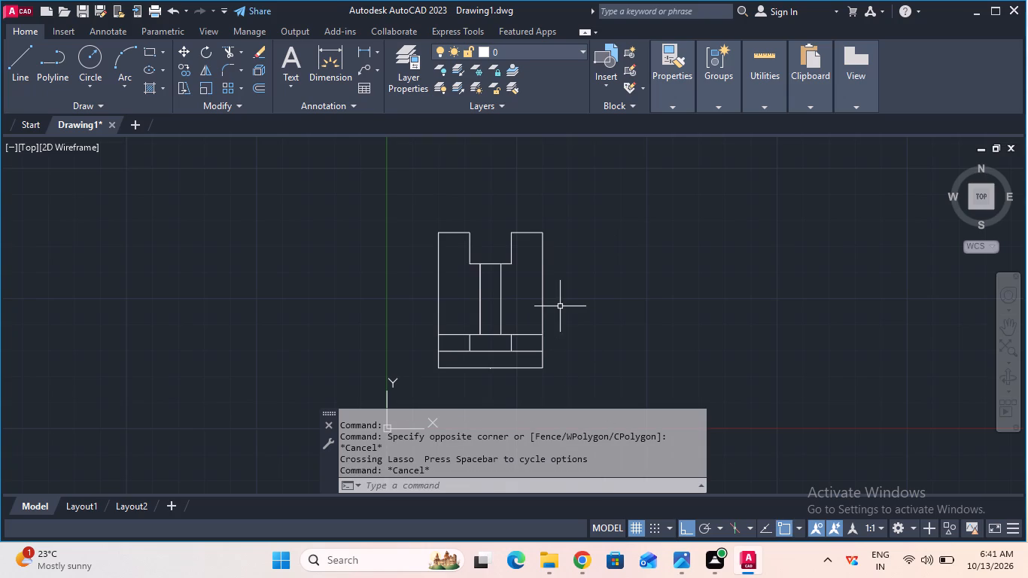
middle_click_drag(560, 306, 419, 202)
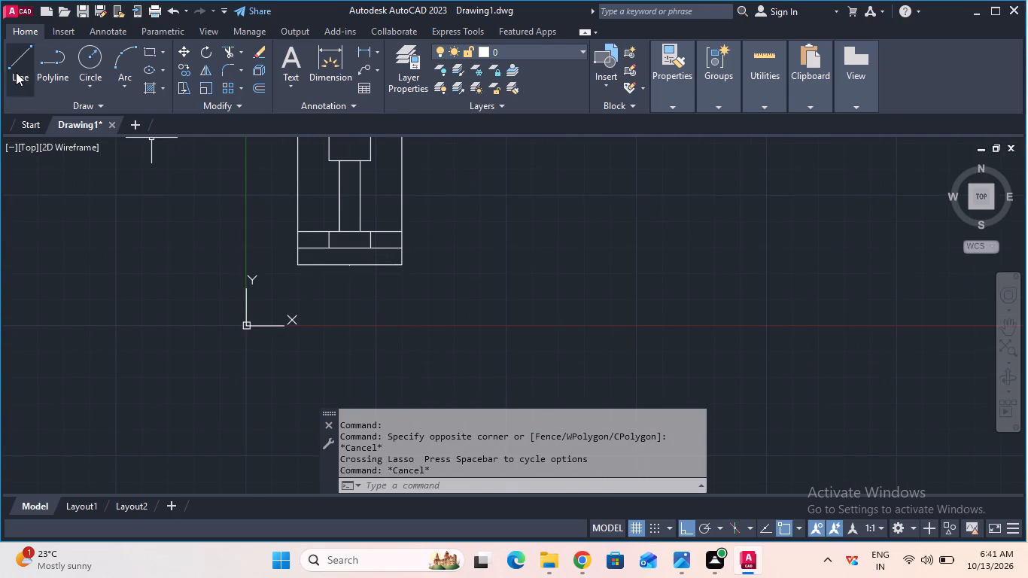
left_click(16, 72)
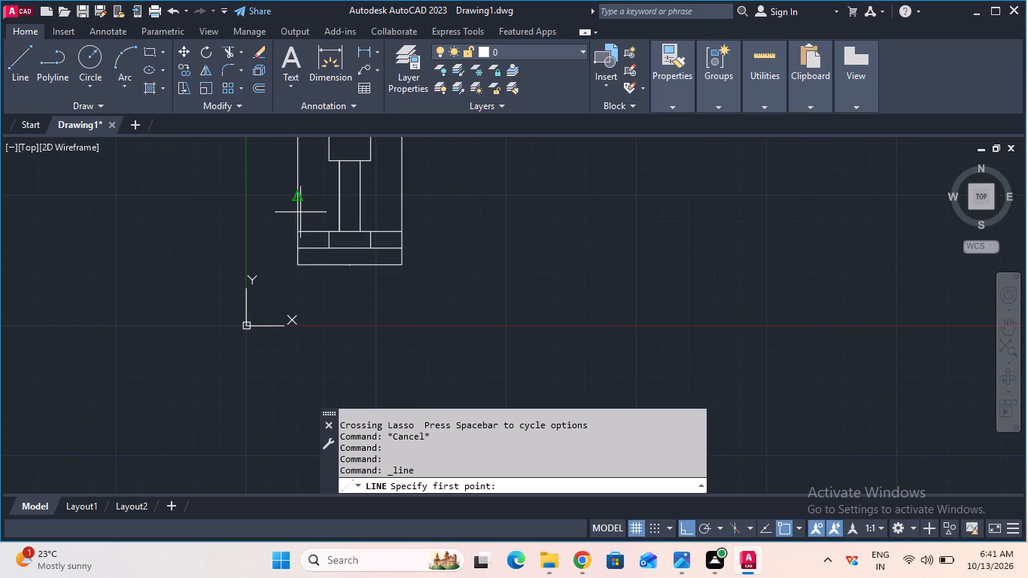
left_click(403, 248)
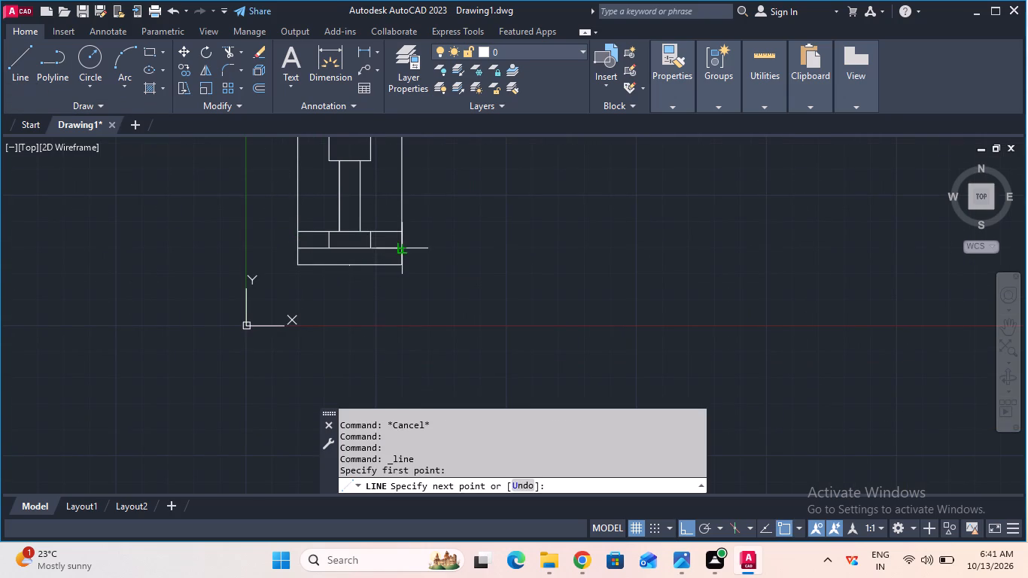
left_click(555, 260)
key("Escape")
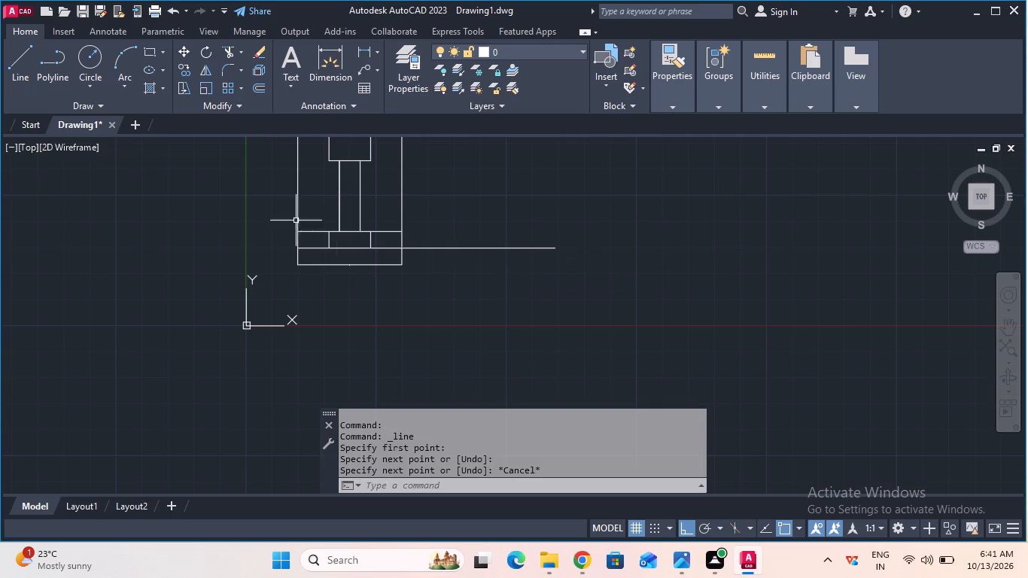
Draw an 8 mm vertical line upward from the free end of the projection line.
left_click(21, 73)
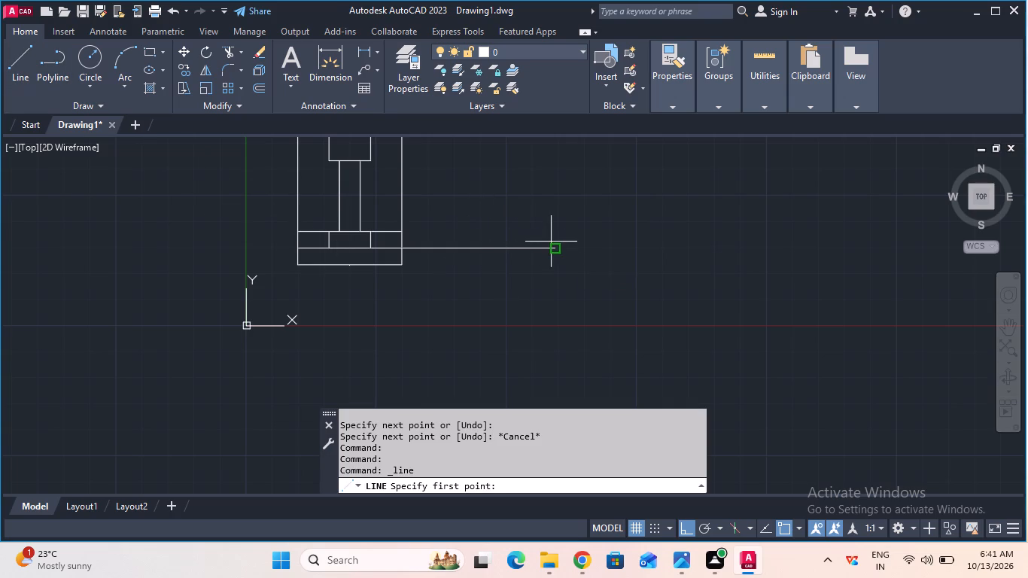
left_click(552, 245)
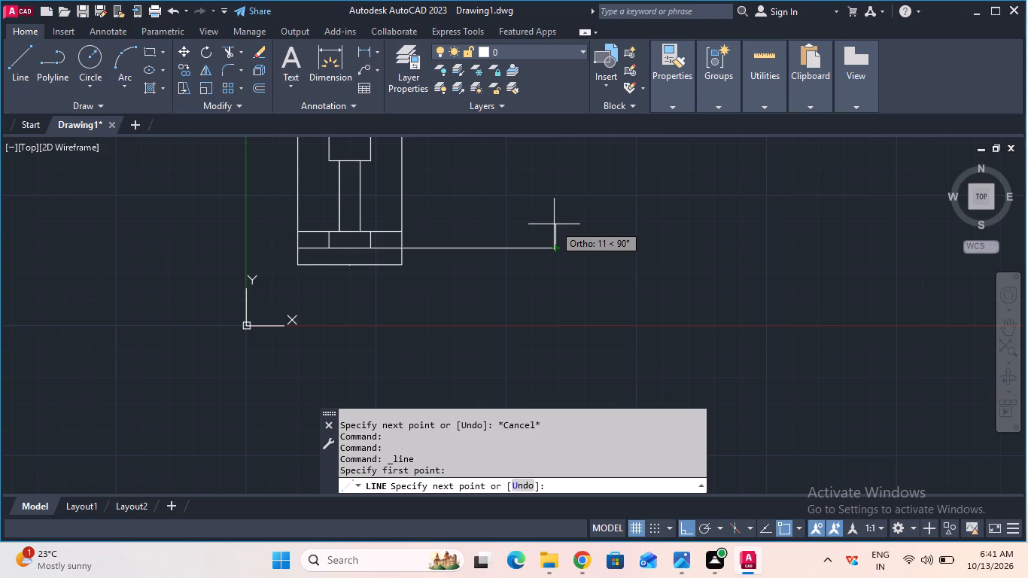
key("8")
key("Return")
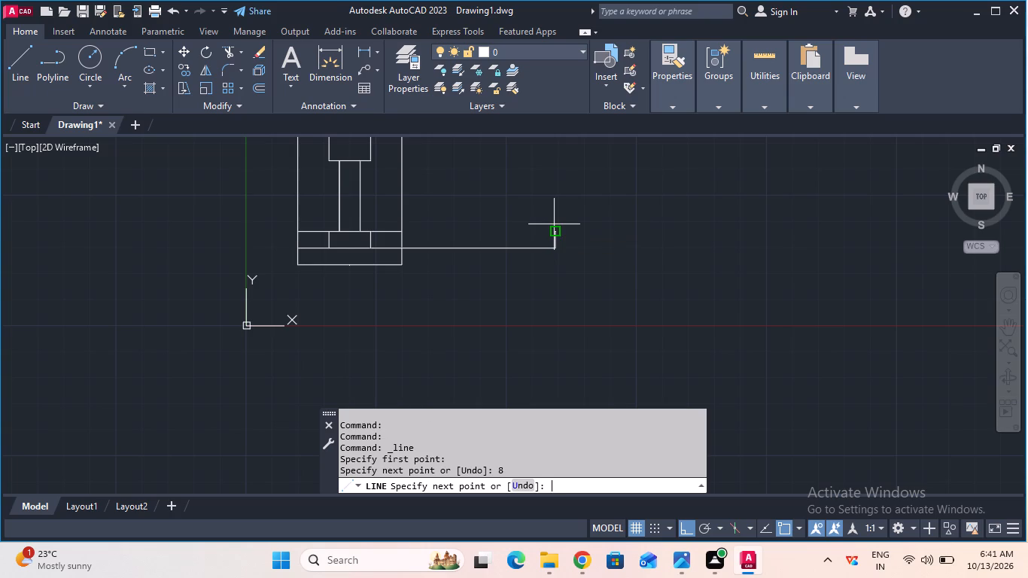
key("Escape")
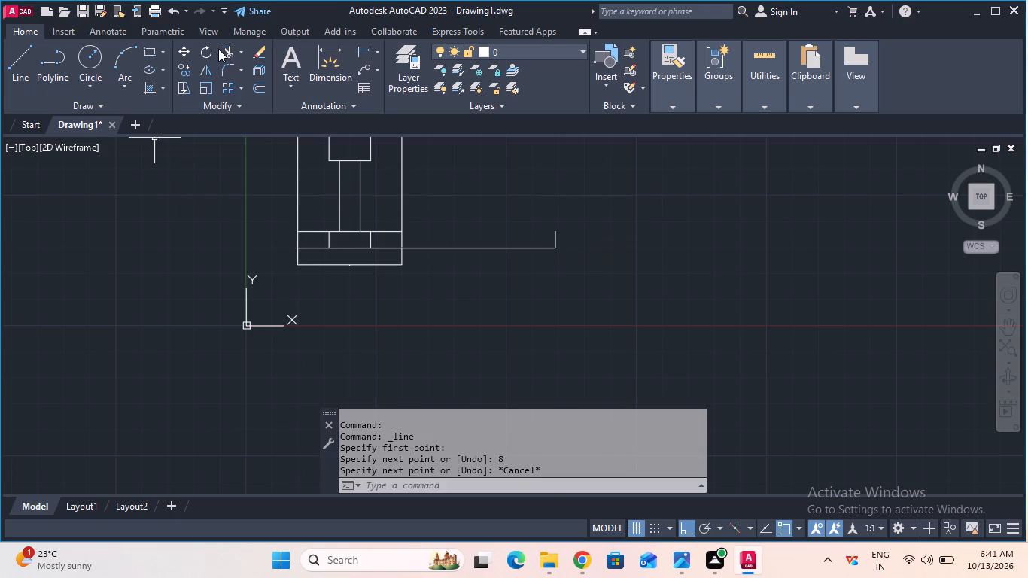
Remove the horizontal projection line between the front view and the short vertical line with Trim.
left_click(224, 48)
left_click(443, 248)
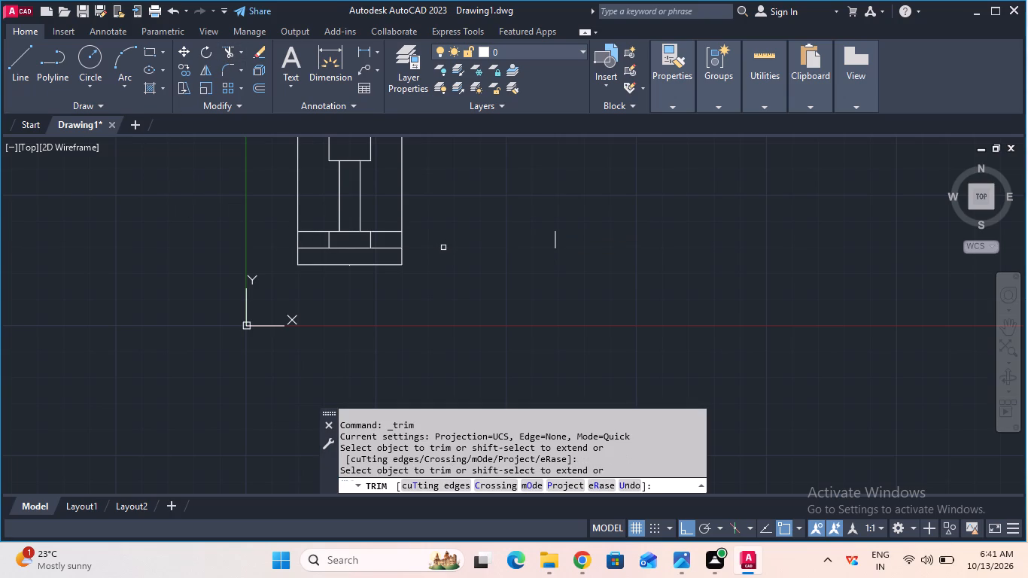
key("Escape")
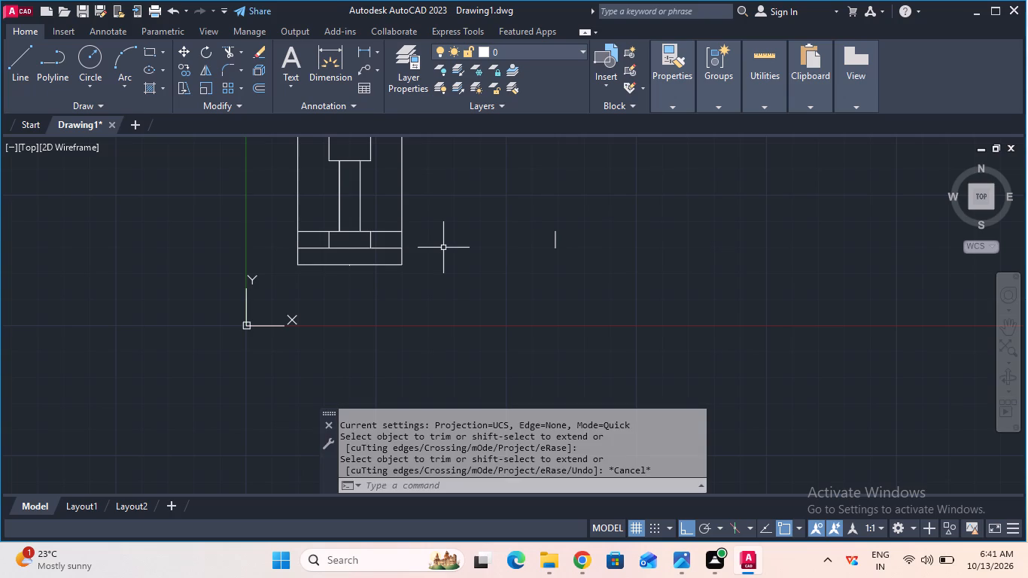
Draw a 65 mm horizontal line to the right from the upper end of the 8 mm vertical line.
left_click(34, 90)
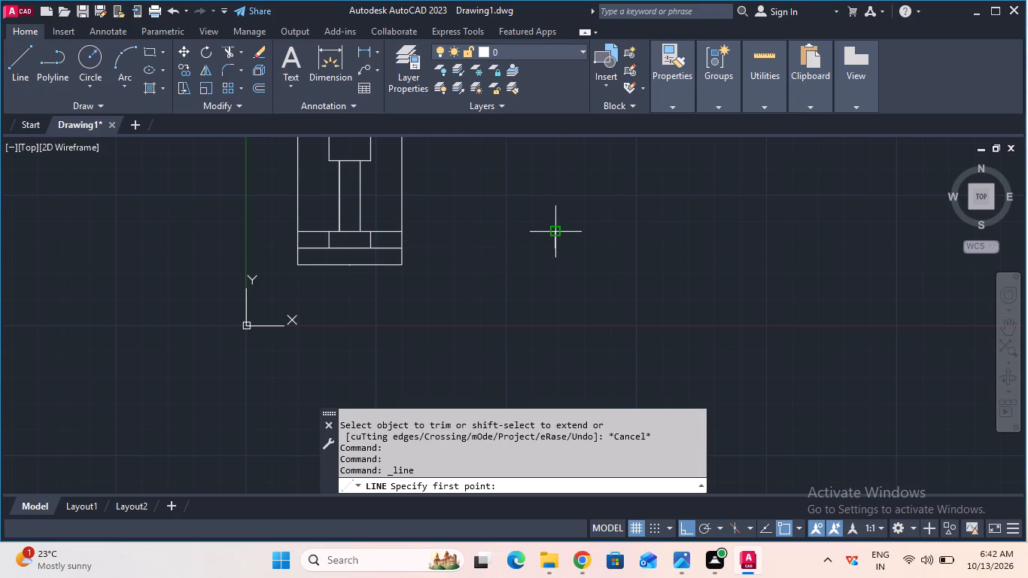
left_click(552, 233)
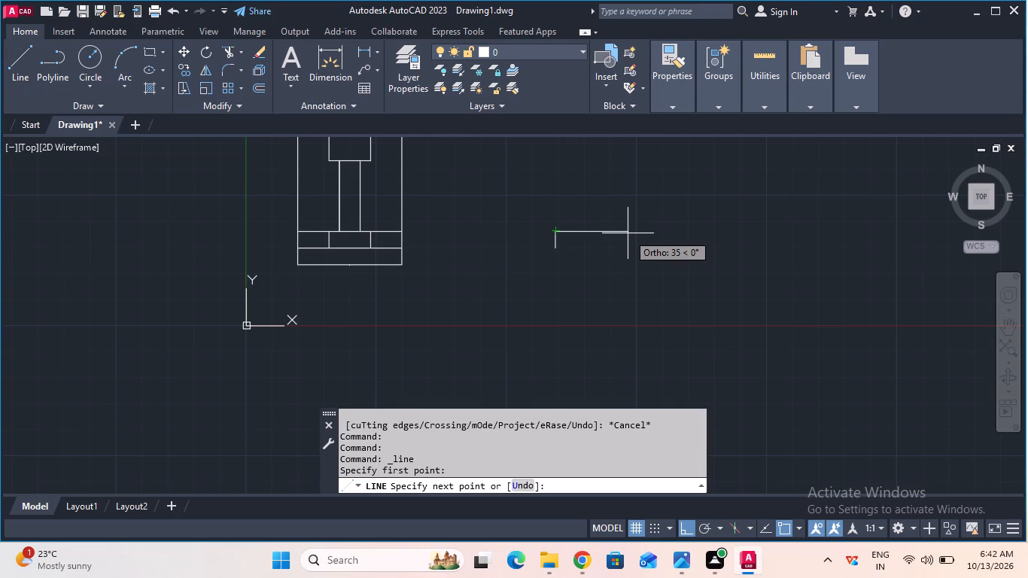
type("65")
key("Return")
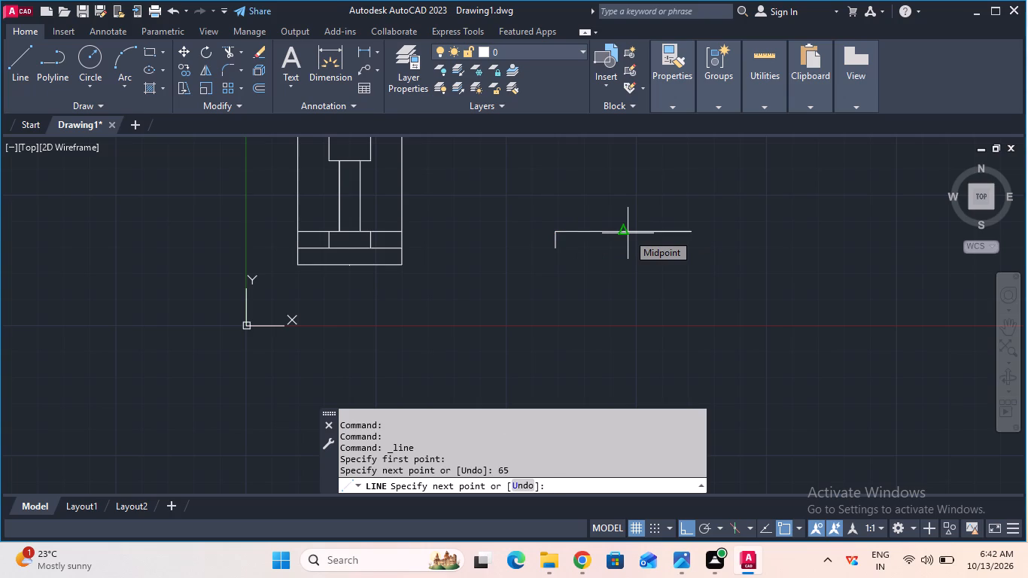
key("Escape")
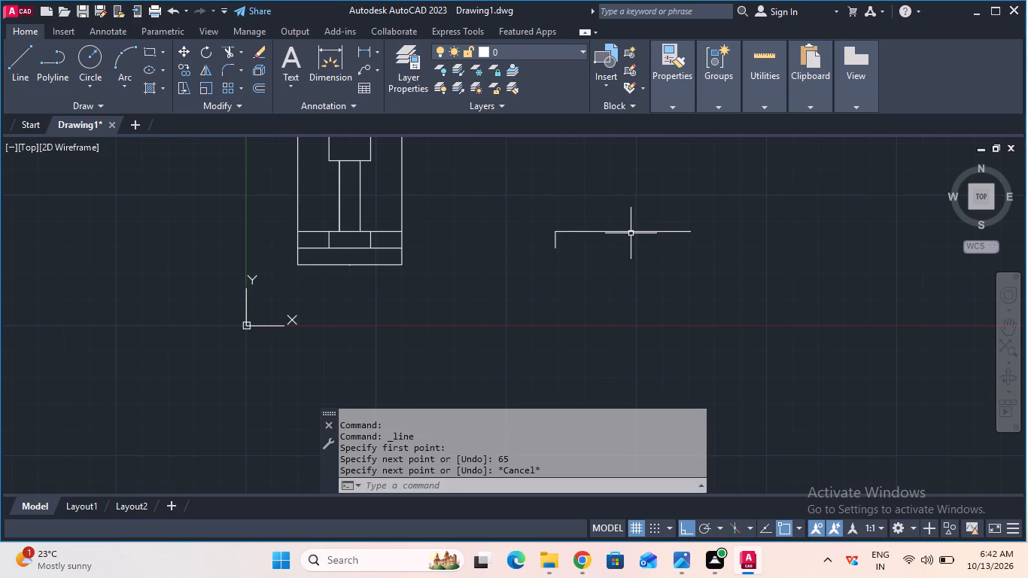
Remove the 65 mm horizontal line from the side view with Trim.
left_click(620, 231)
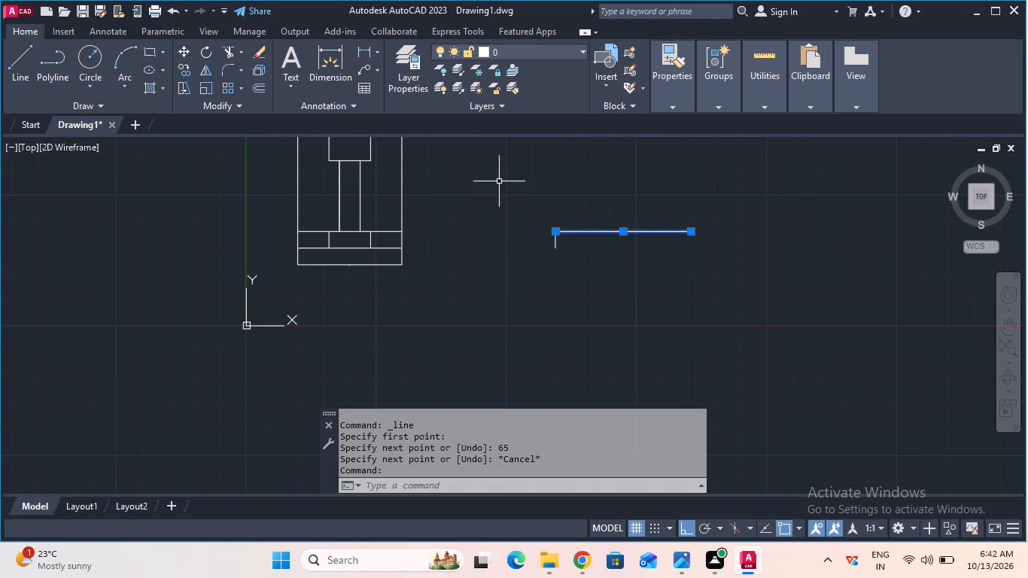
left_click(234, 50)
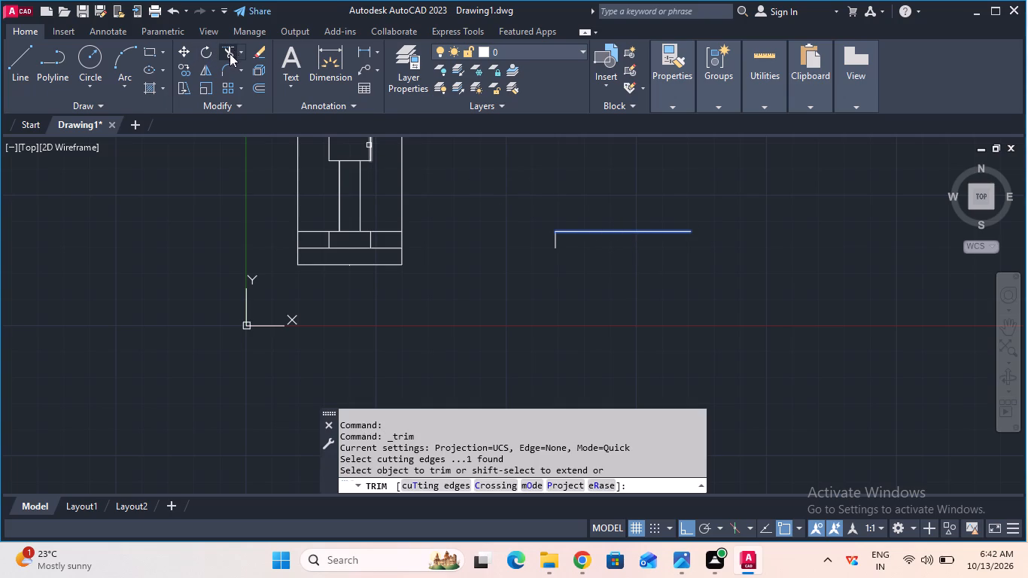
key("Escape")
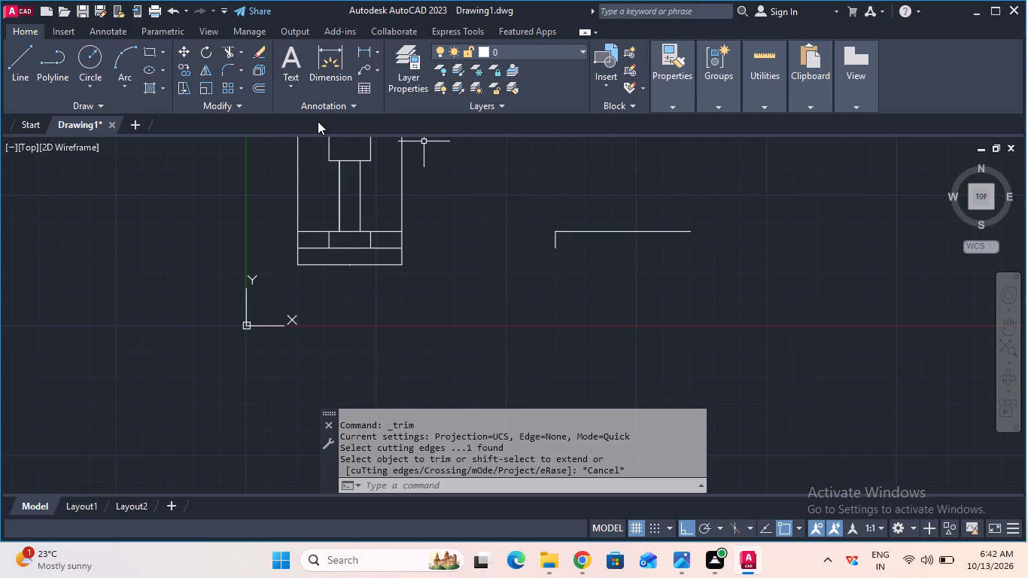
left_click(231, 61)
left_click(231, 47)
left_click(639, 230)
key("Escape")
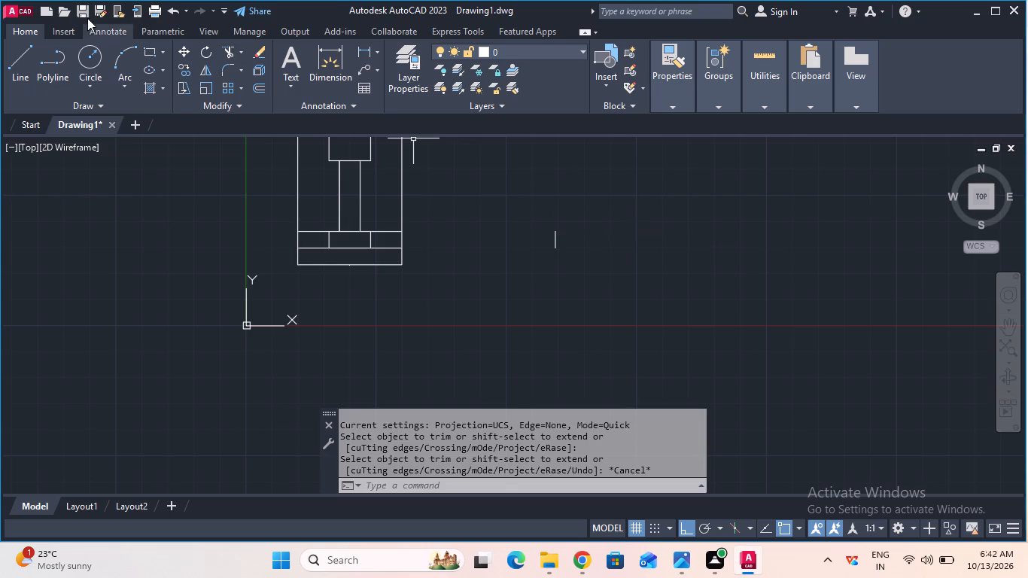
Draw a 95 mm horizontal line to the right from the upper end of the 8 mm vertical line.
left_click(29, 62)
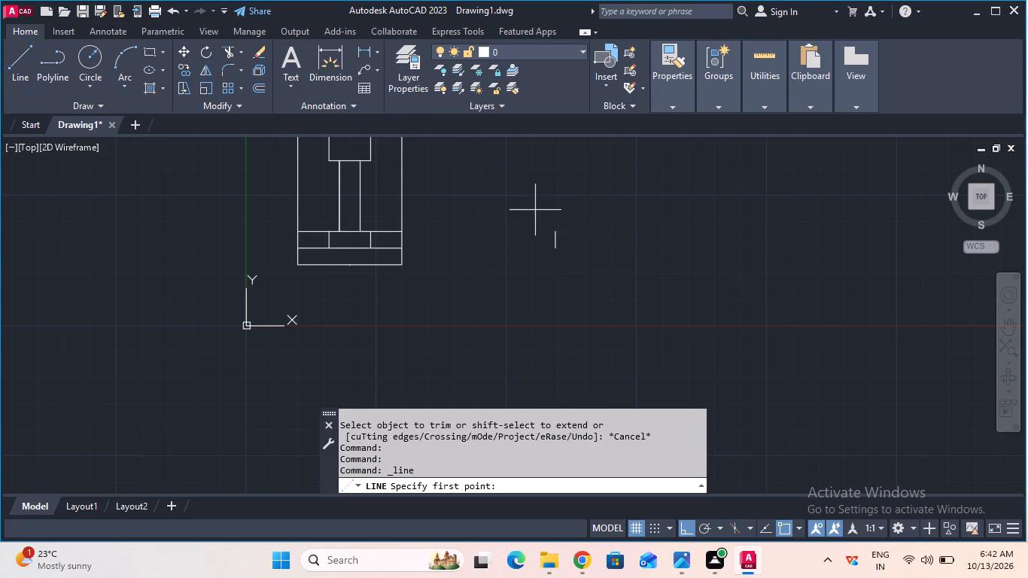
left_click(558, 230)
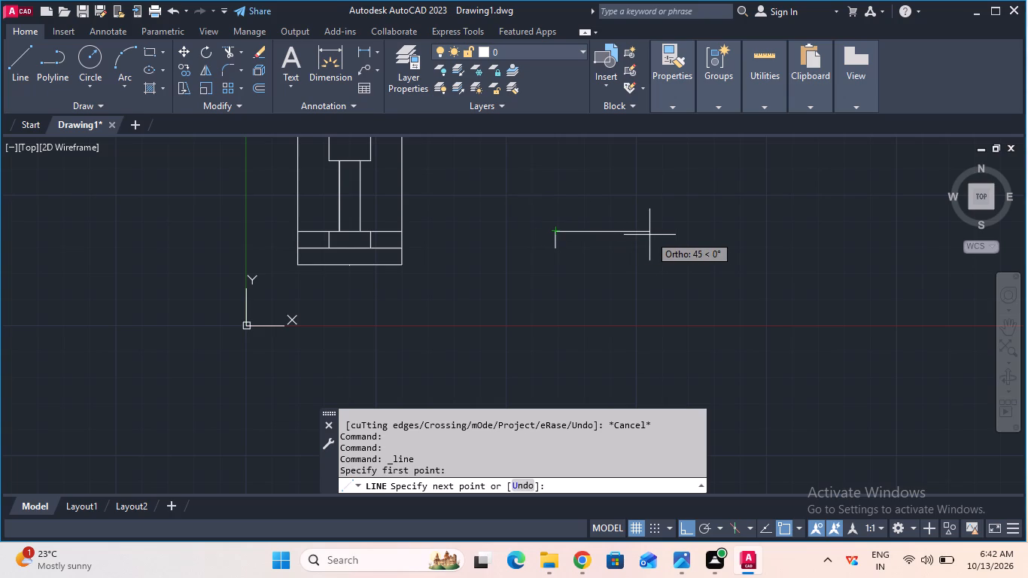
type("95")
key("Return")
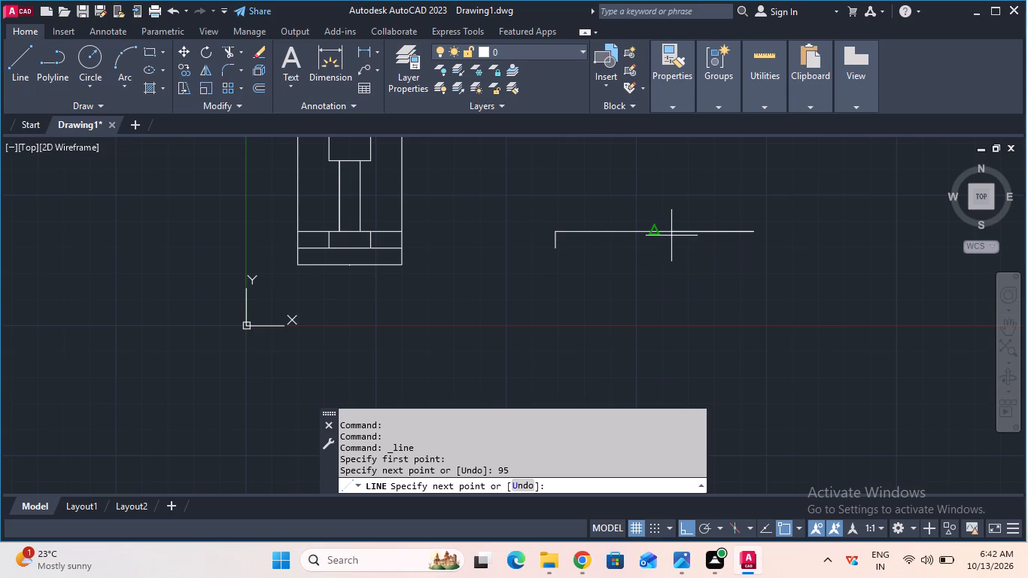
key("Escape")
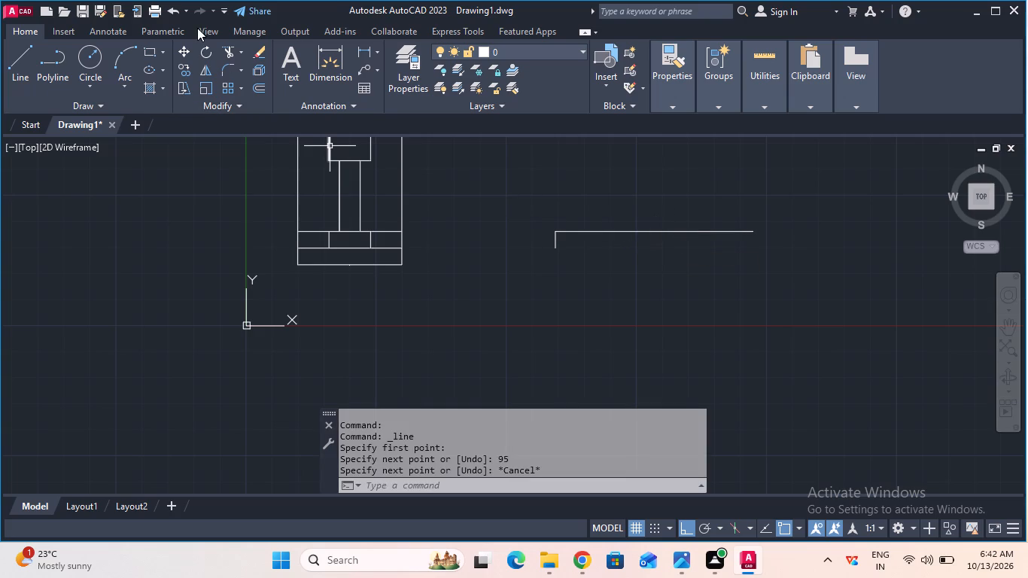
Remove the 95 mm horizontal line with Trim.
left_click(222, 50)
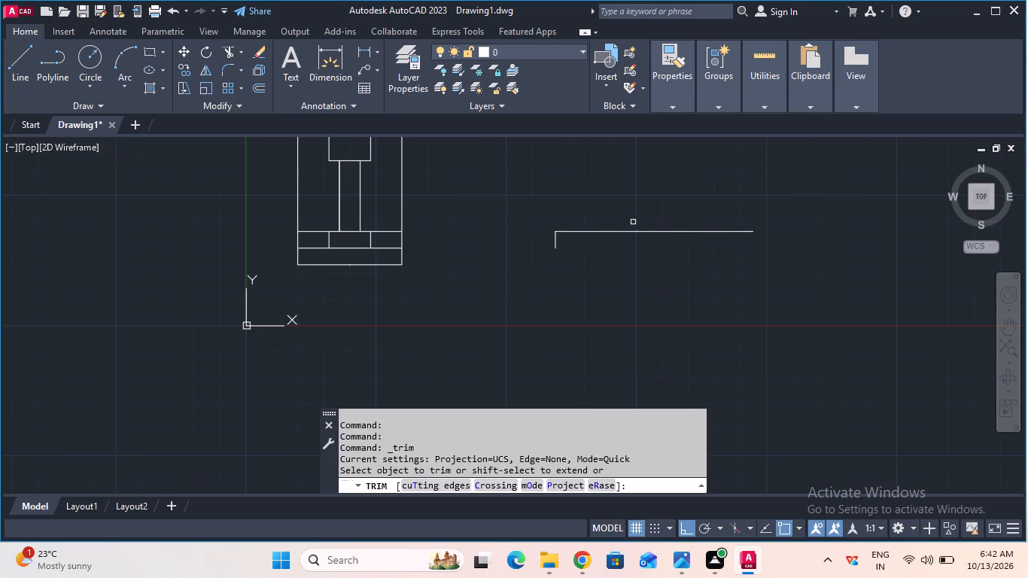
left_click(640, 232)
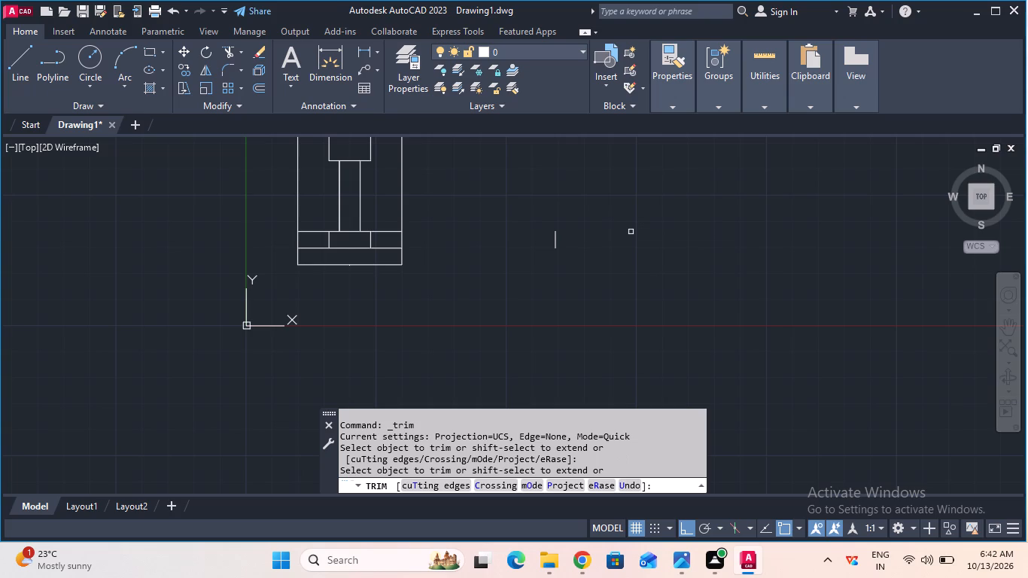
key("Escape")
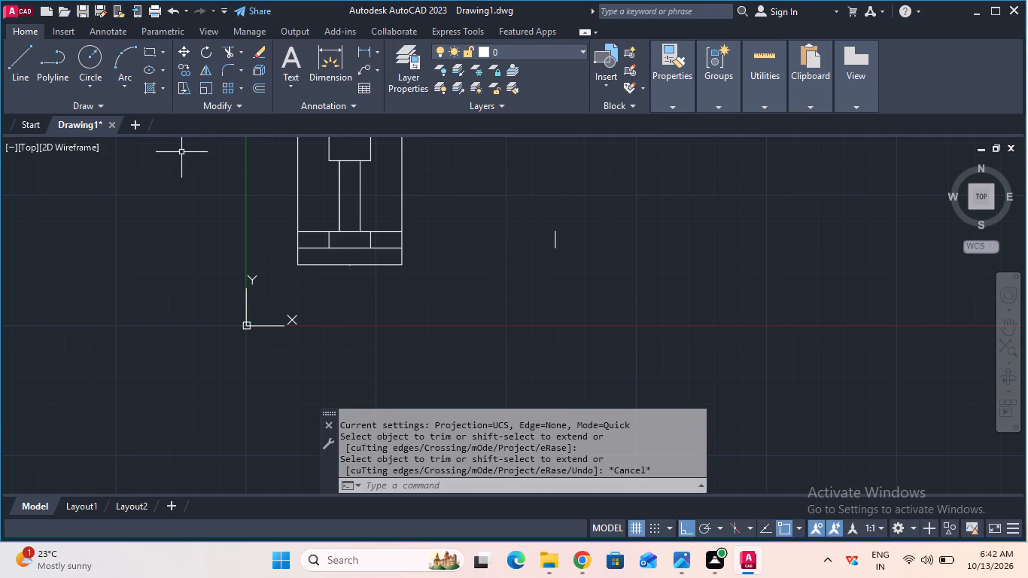
Draw the side view's upper outline from the 8 mm line's upper end: 75 mm right, 50 mm up, 15 mm right.
left_click(7, 50)
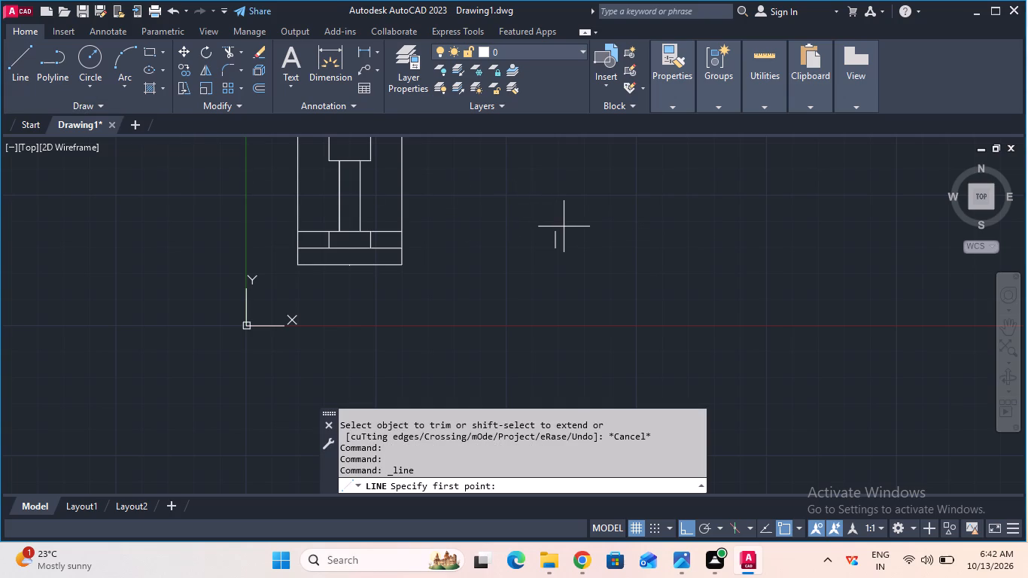
left_click(556, 228)
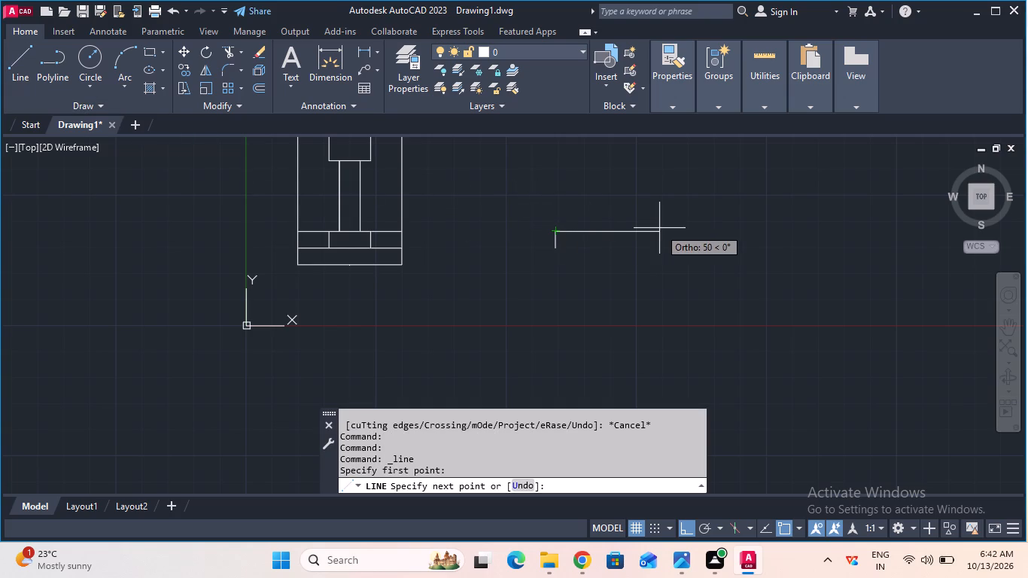
type("75")
key("Return")
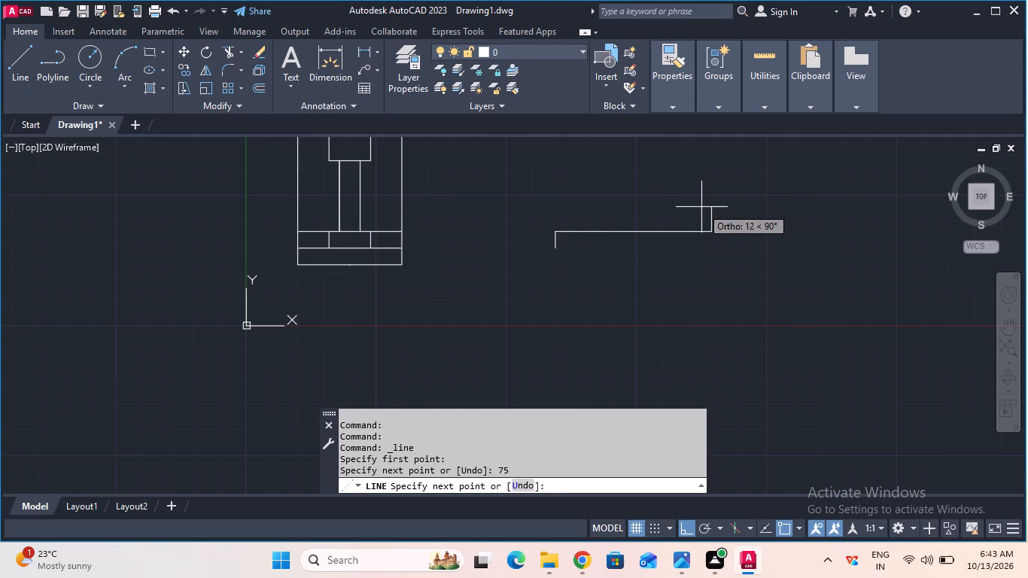
scroll(700, 193, "up", 3)
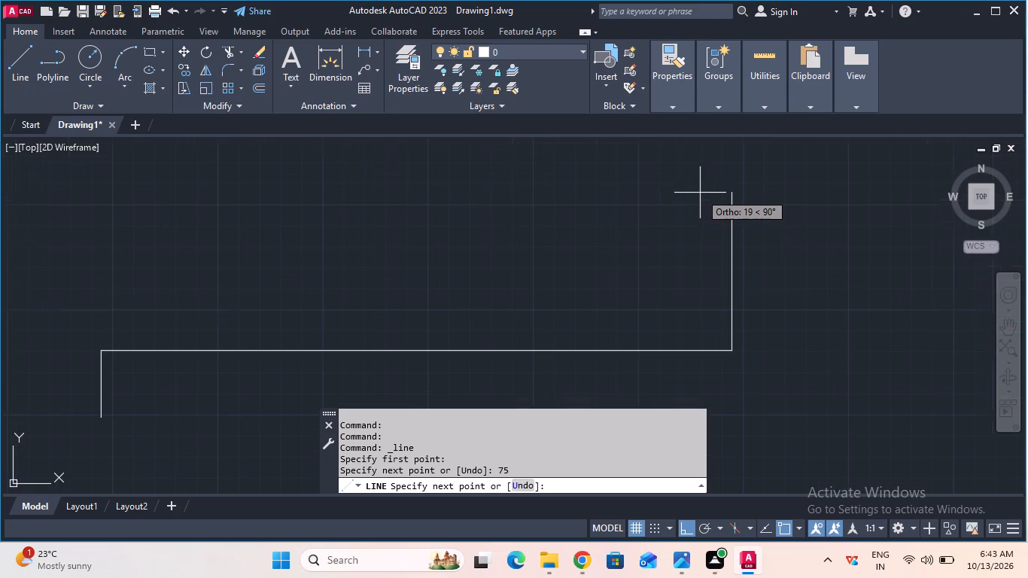
middle_click_drag(700, 193, 631, 318)
scroll(631, 319, "down", 2)
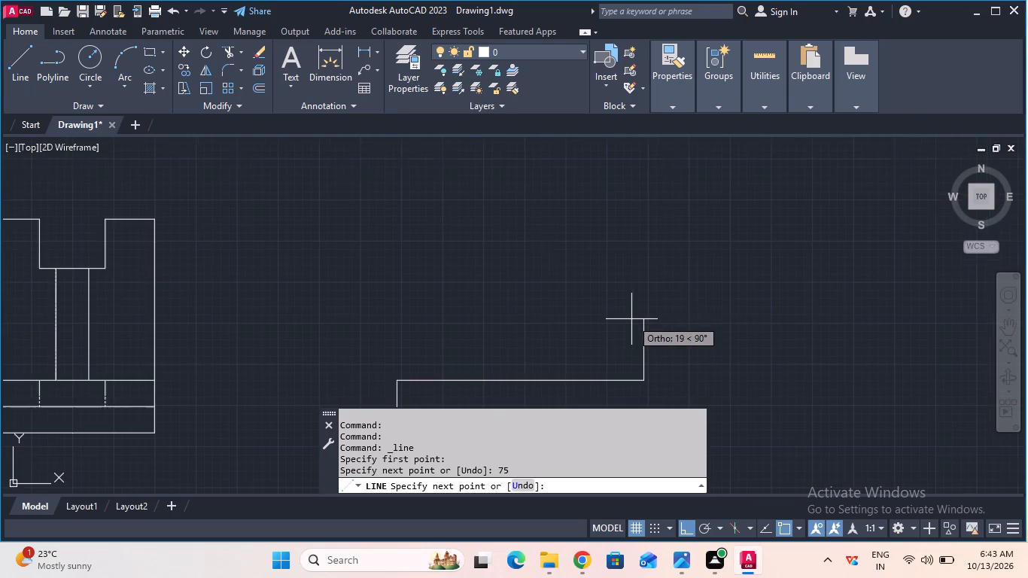
type("50")
key("Return")
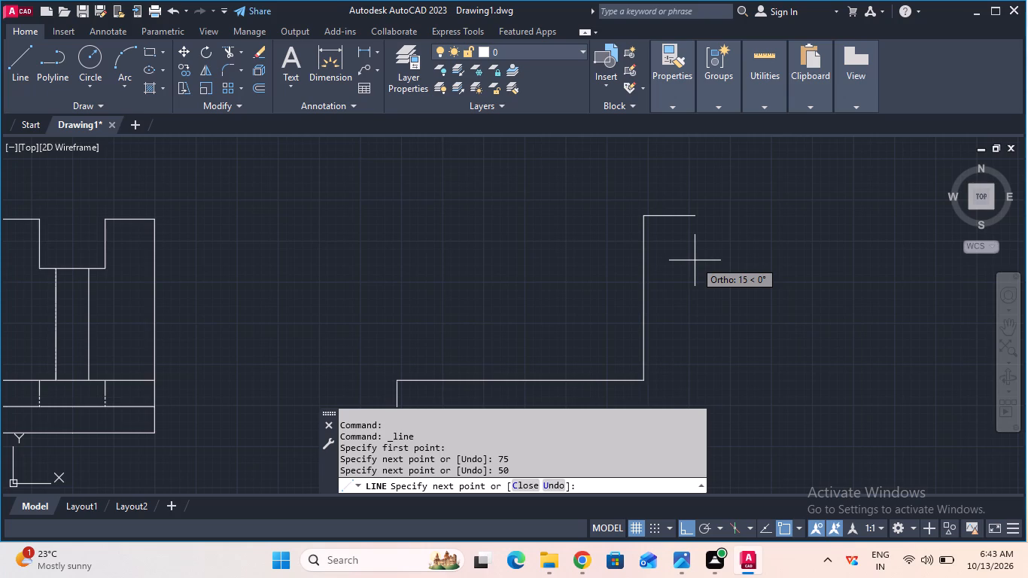
type("15")
key("Return")
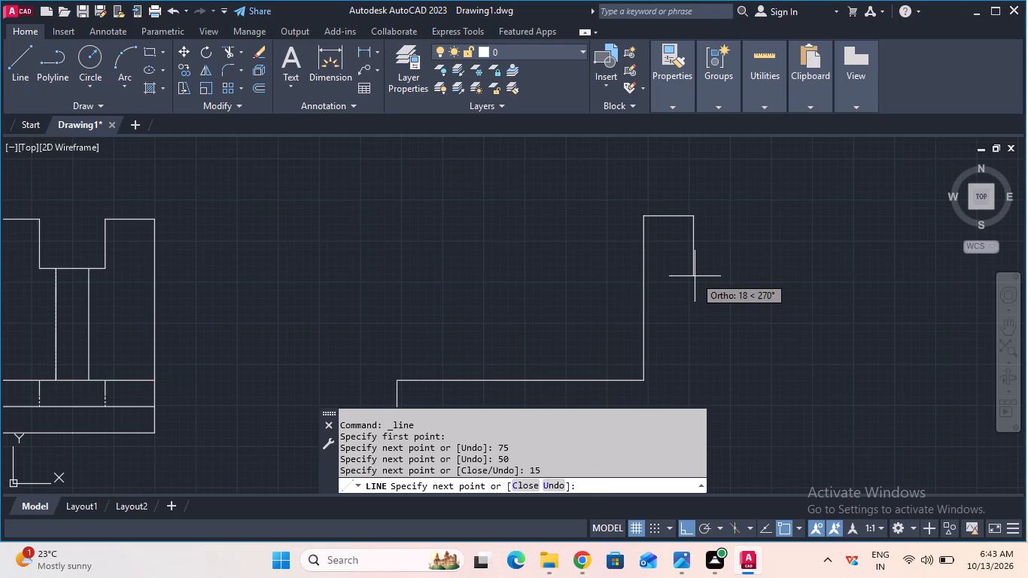
Continue the side view outline 65 mm down, 30 mm left along the base and 8 mm up.
type("65")
key("Return")
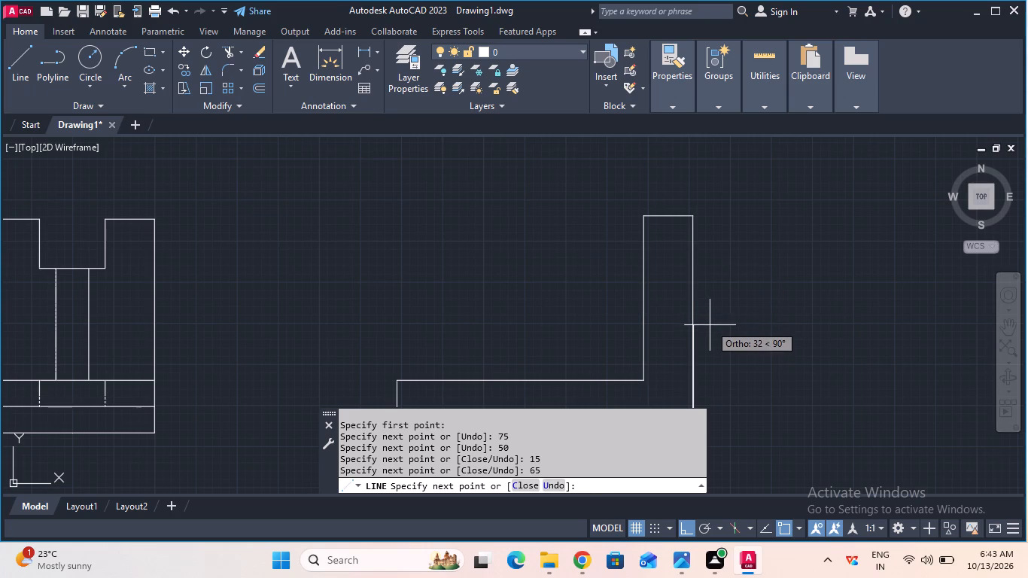
middle_click_drag(709, 331, 722, 323)
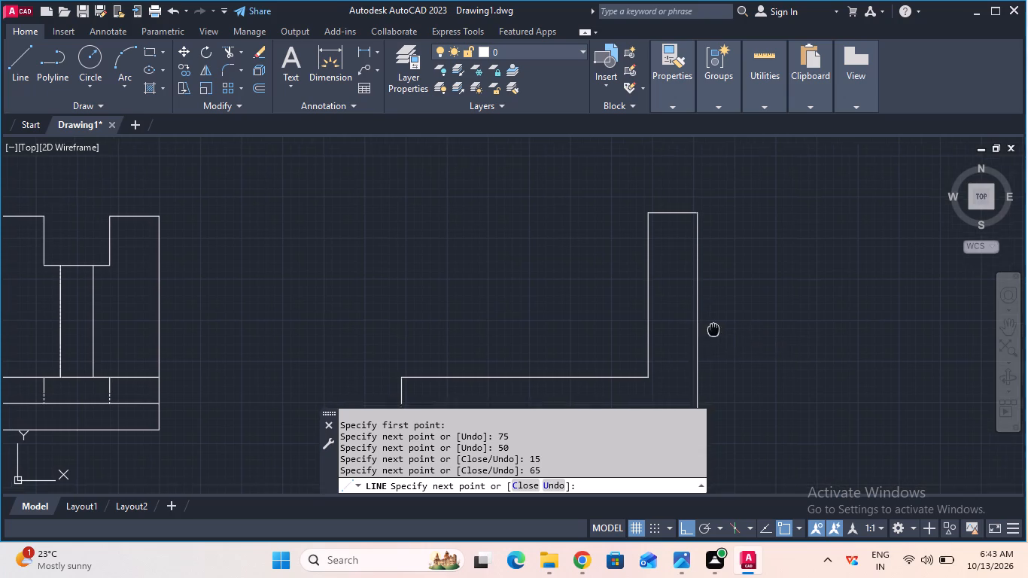
middle_click_drag(722, 323, 735, 221)
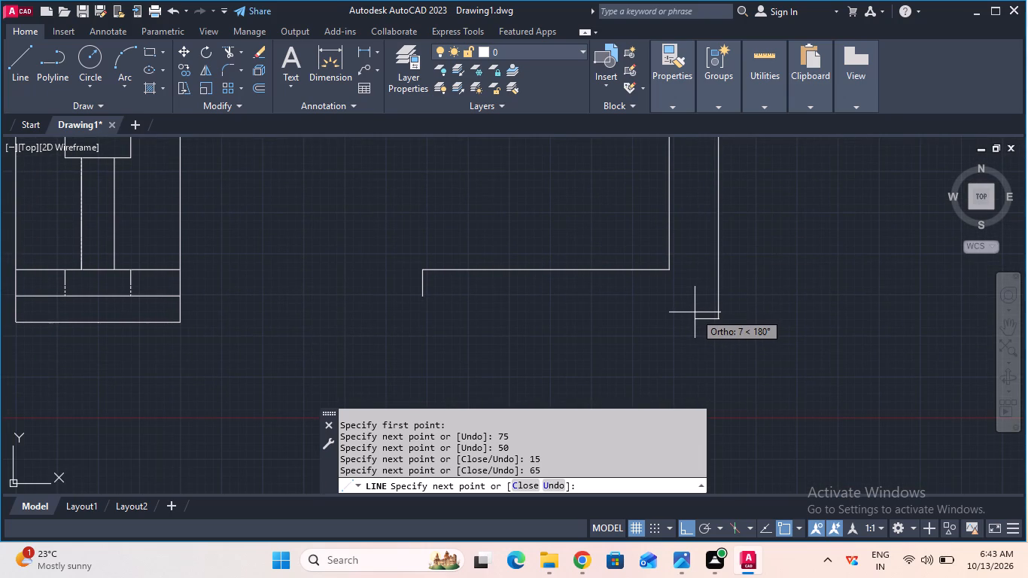
key("3")
key("0")
key("Return")
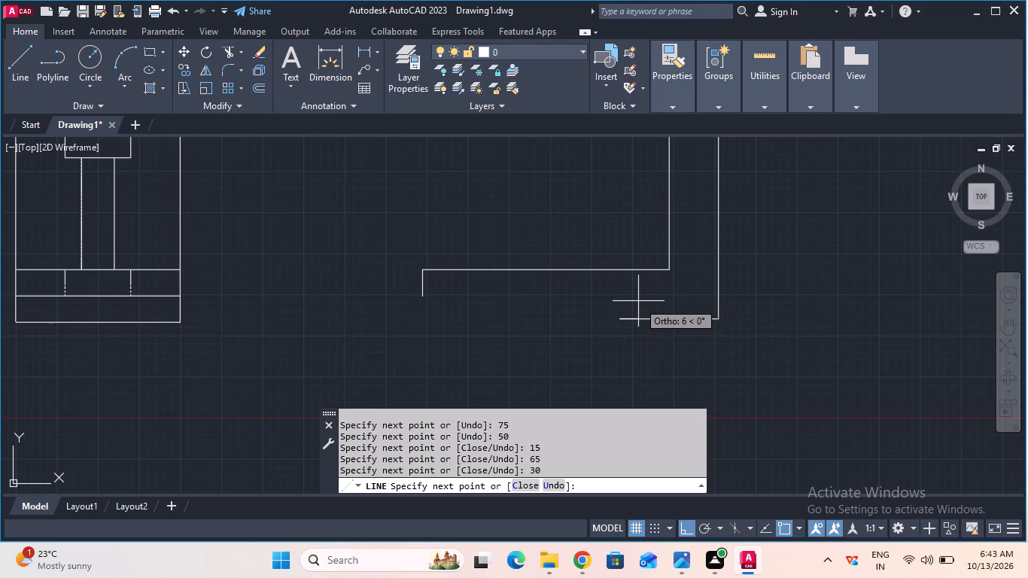
key("8")
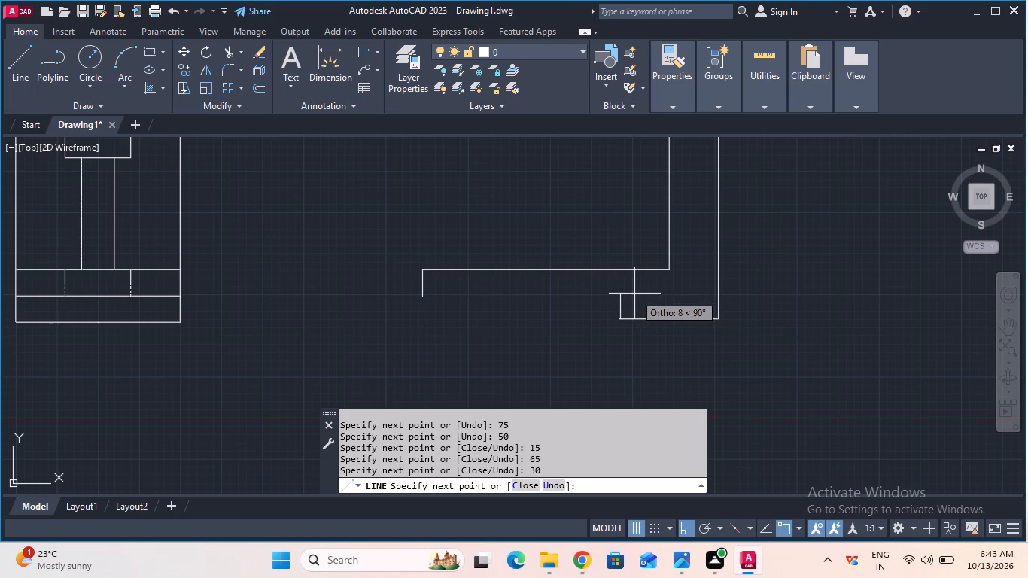
key("Return")
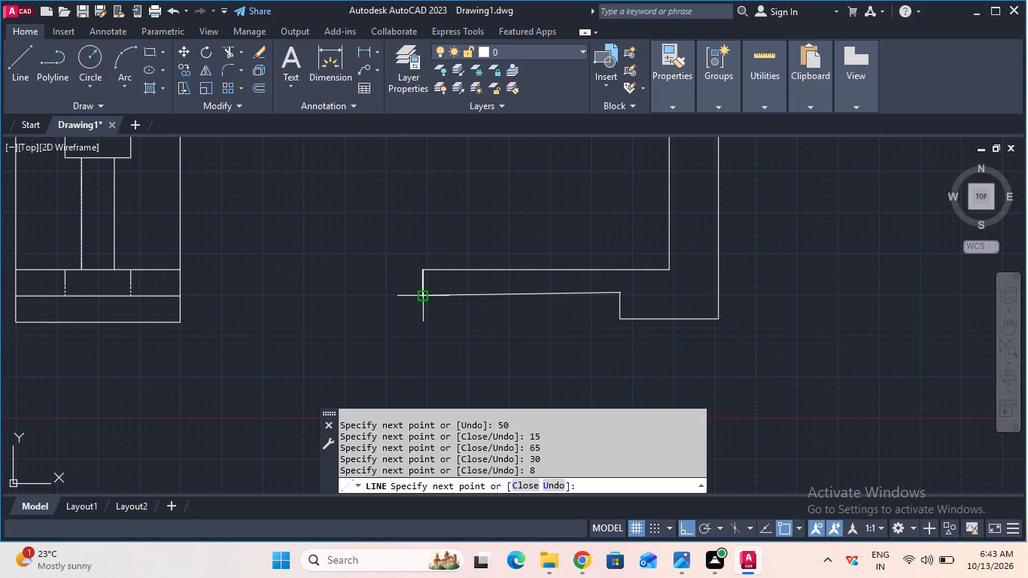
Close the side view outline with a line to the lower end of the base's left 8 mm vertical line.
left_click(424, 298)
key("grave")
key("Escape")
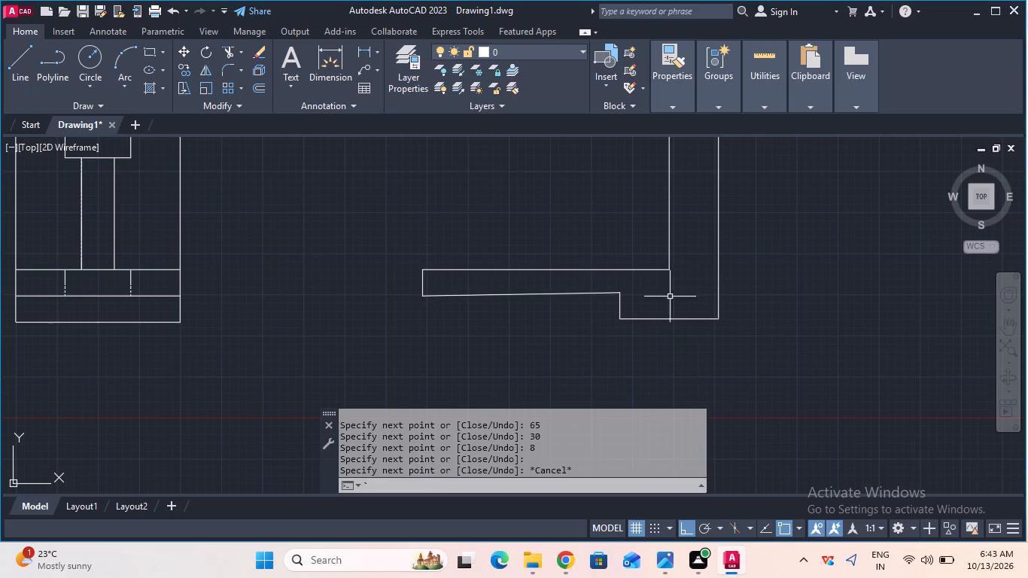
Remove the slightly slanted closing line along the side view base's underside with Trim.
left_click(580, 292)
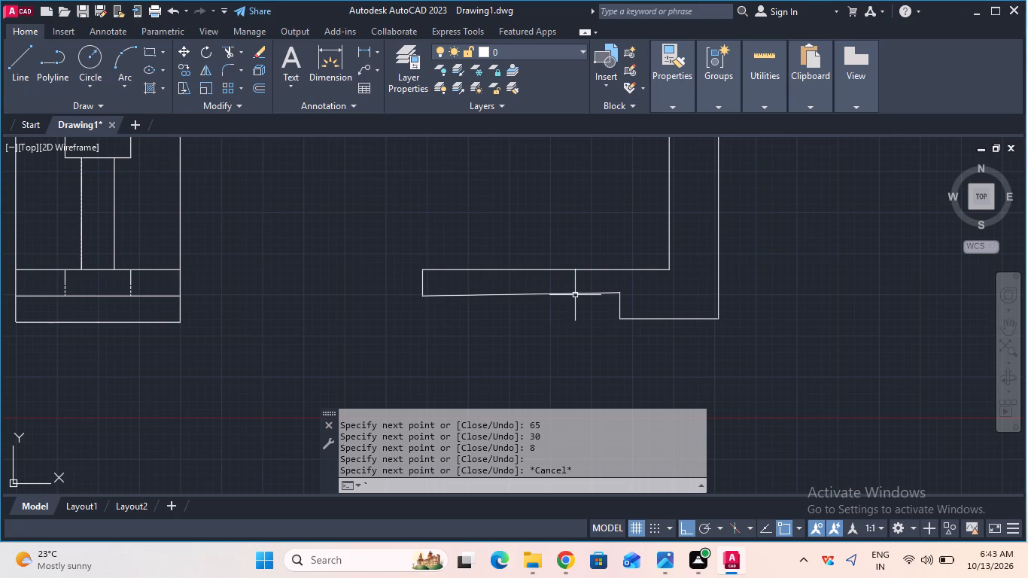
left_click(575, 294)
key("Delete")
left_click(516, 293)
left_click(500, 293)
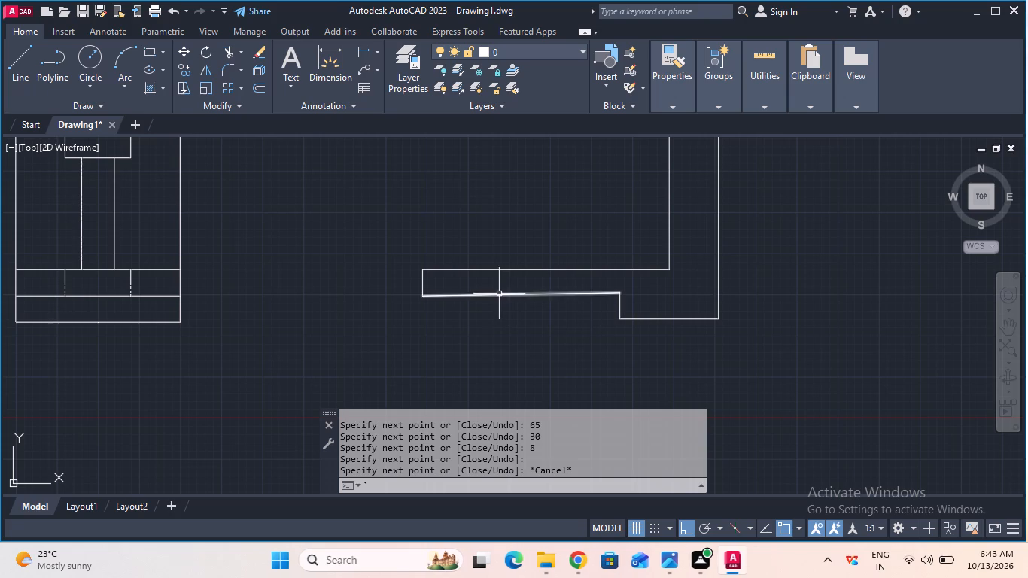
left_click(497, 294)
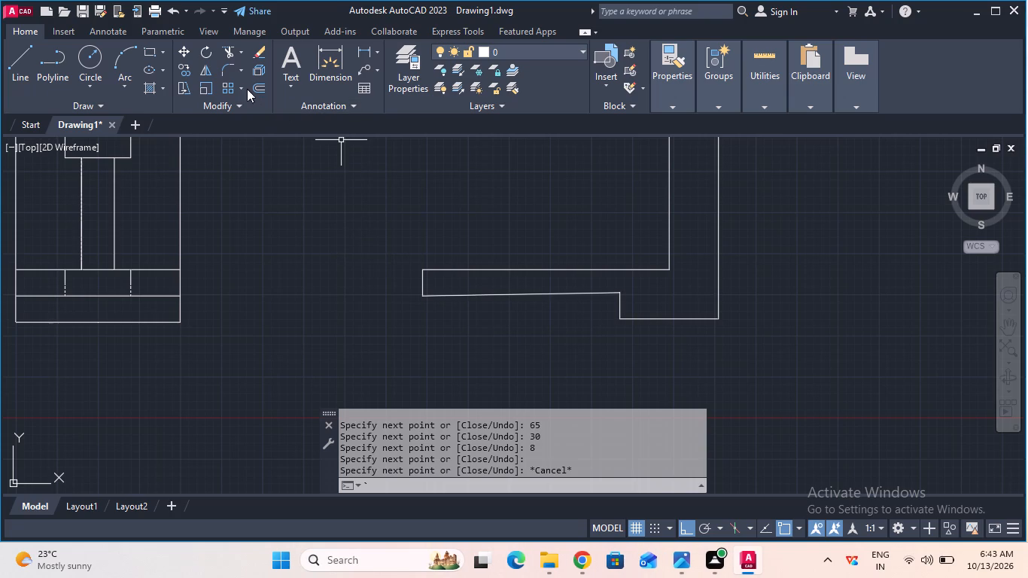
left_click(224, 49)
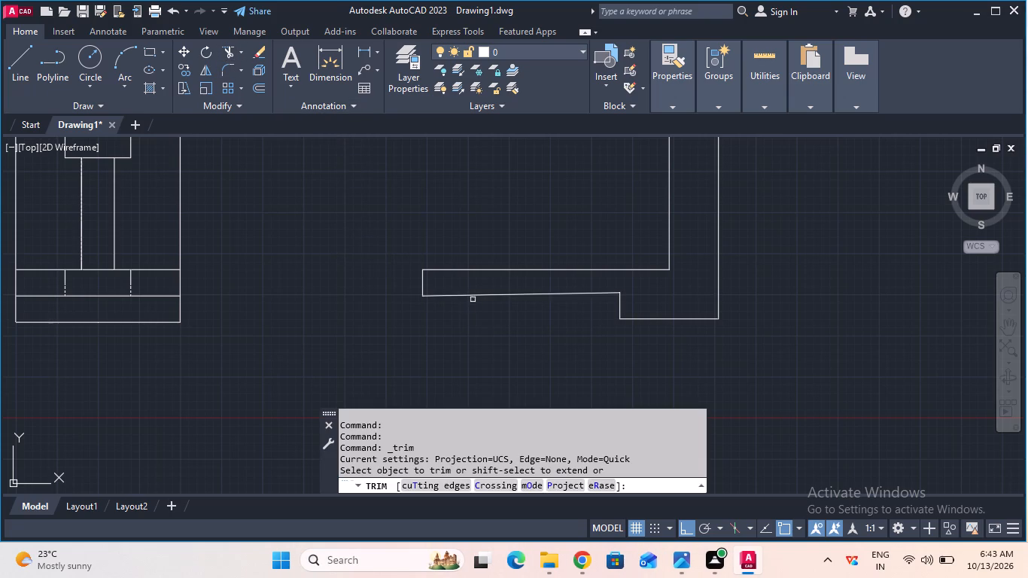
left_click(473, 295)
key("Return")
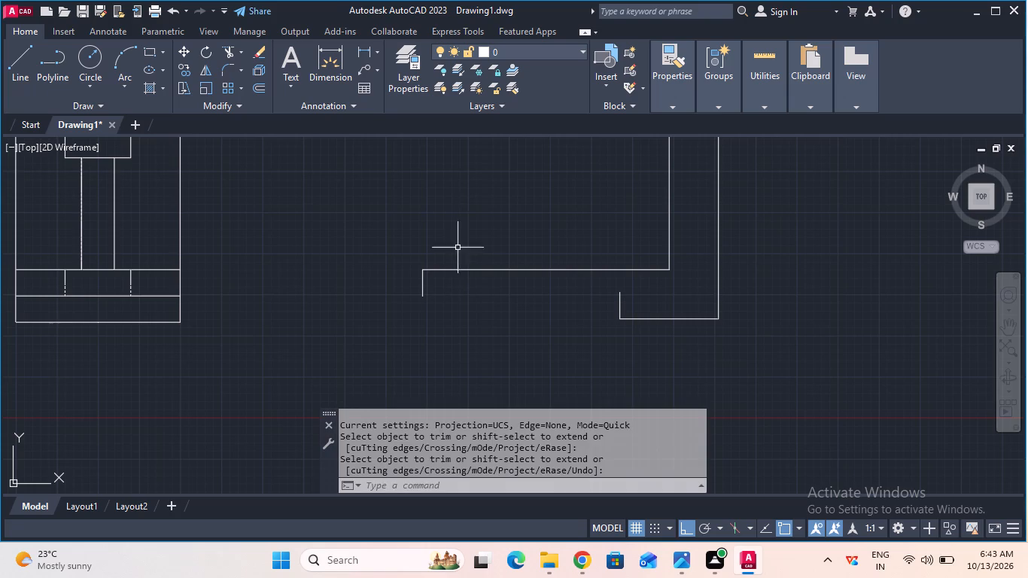
Measure the side view's two short vertical lines, at the underside step and at the base's outer end, with Linear dimension.
left_click(361, 58)
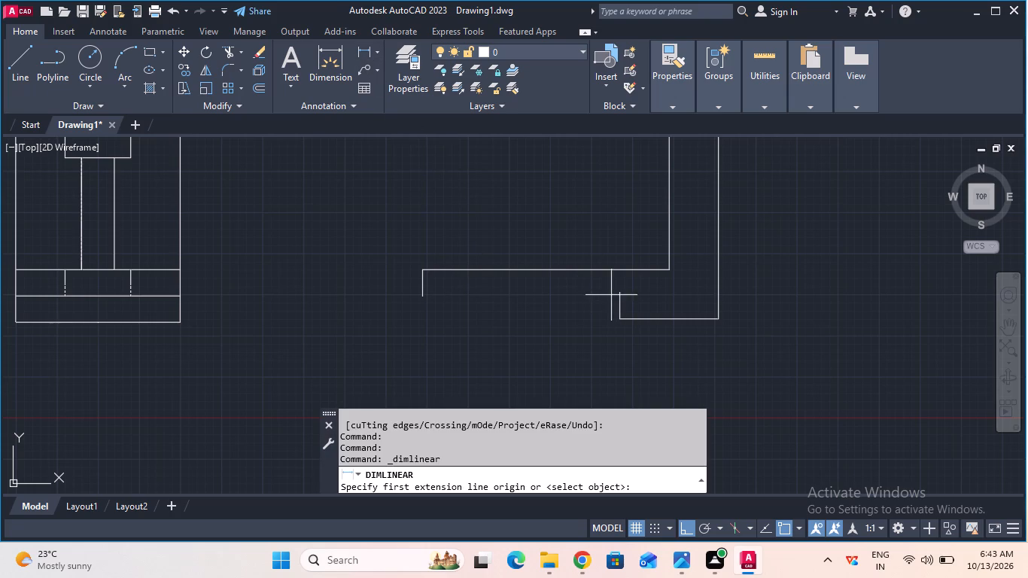
left_click(616, 292)
left_click(618, 323)
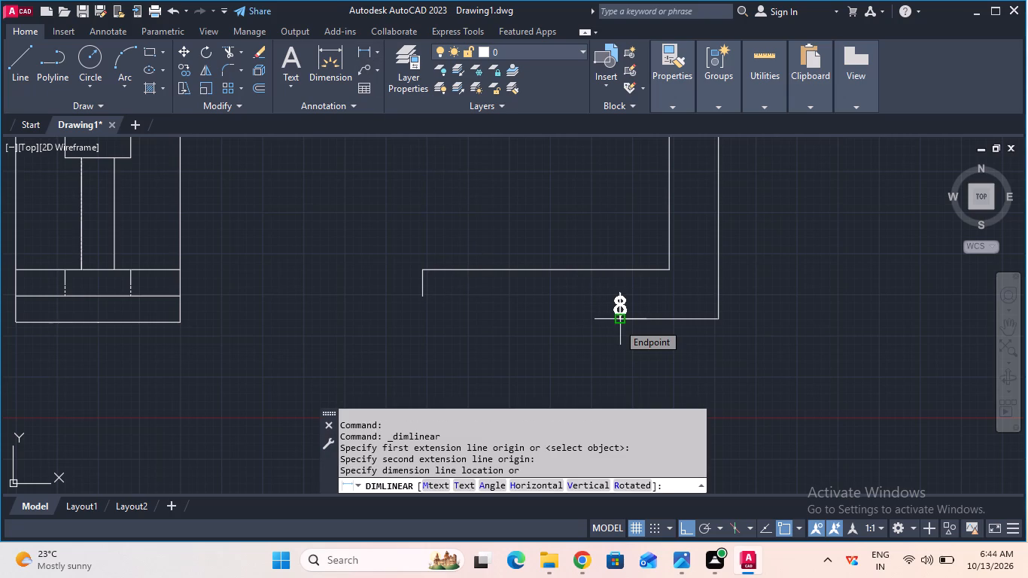
key("Escape")
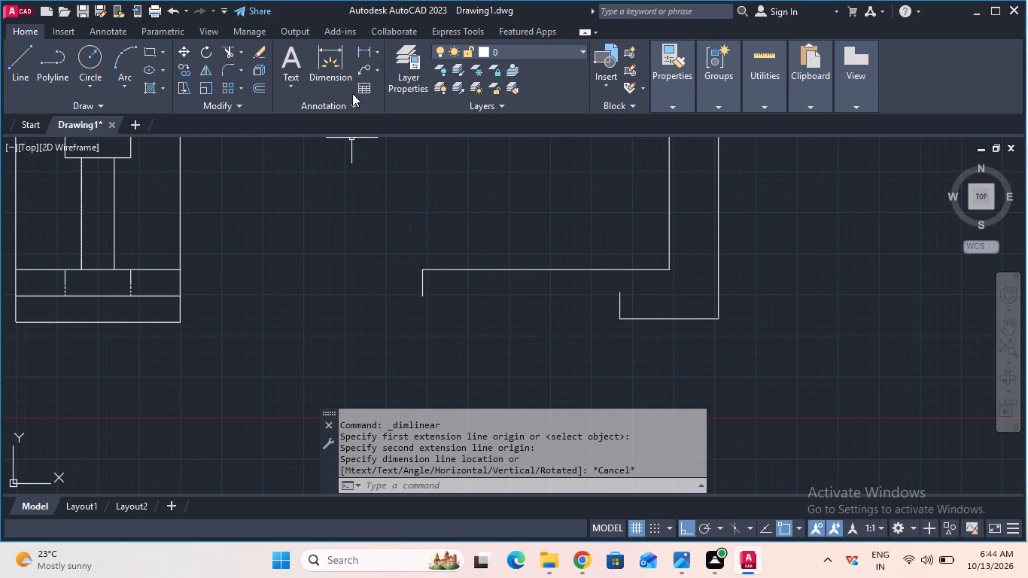
left_click(365, 56)
left_click(424, 265)
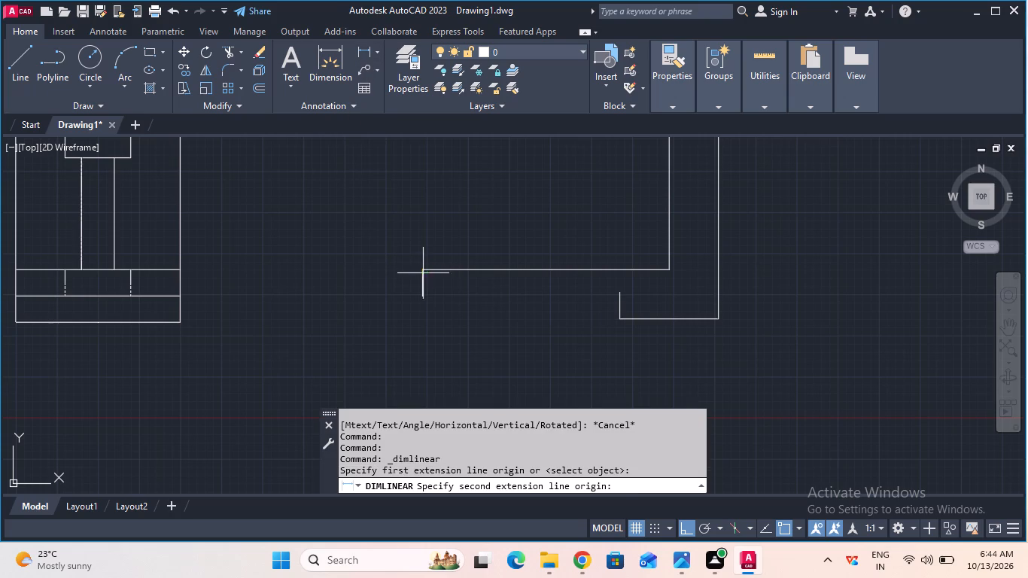
left_click(424, 293)
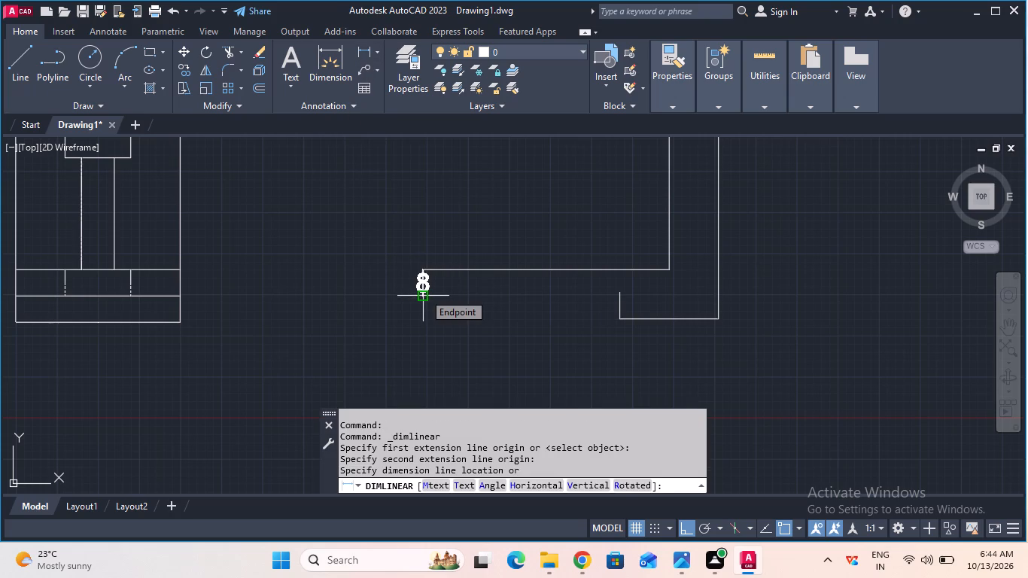
key("Escape")
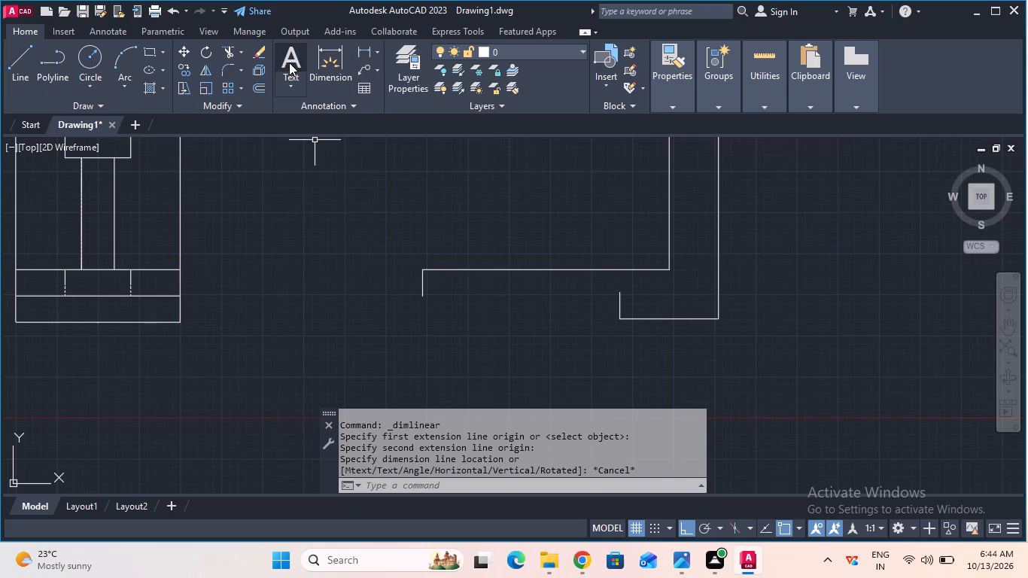
Erase the side view's short step line at the underside, the bottom base line and the 65 mm outer vertical line.
left_click(265, 53)
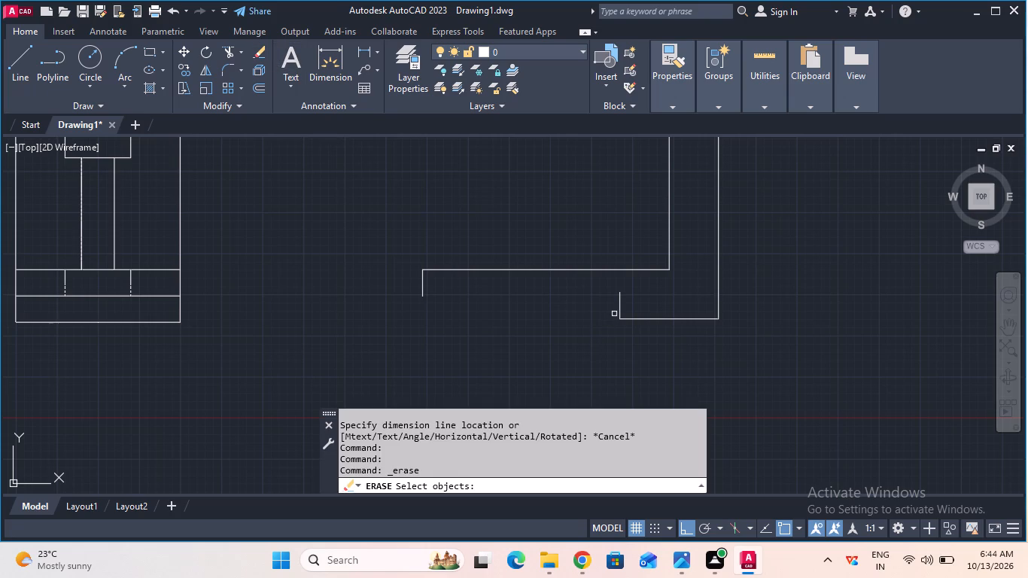
left_click(619, 312)
key("Return")
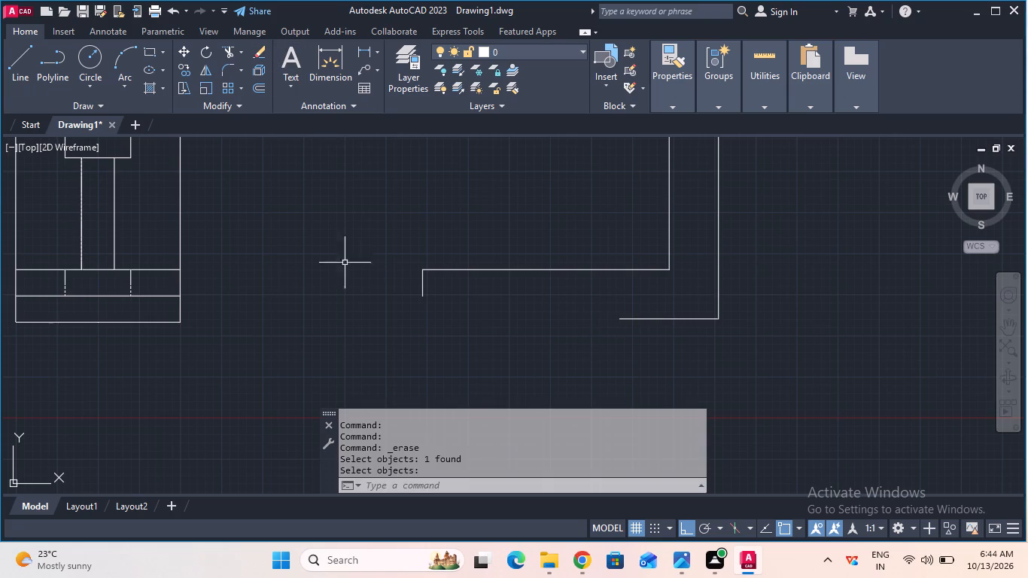
left_click(264, 50)
left_click(696, 320)
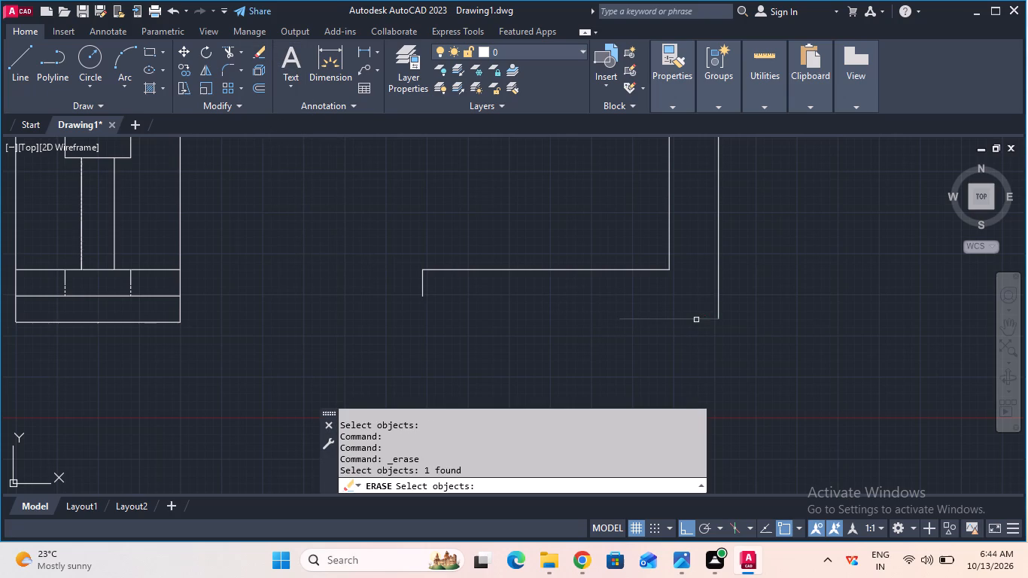
key("Return")
scroll(696, 320, "down", 2)
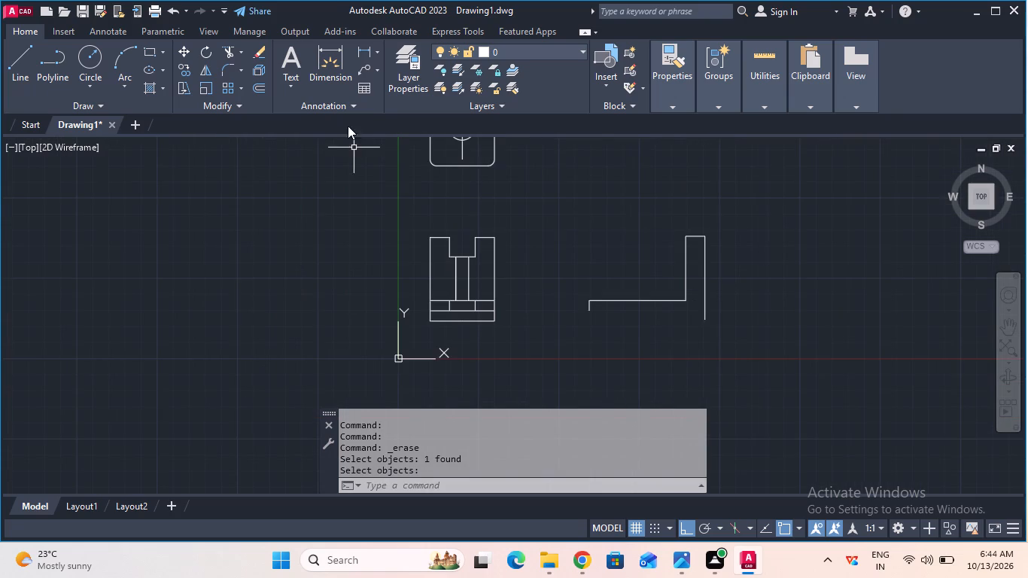
left_click(257, 56)
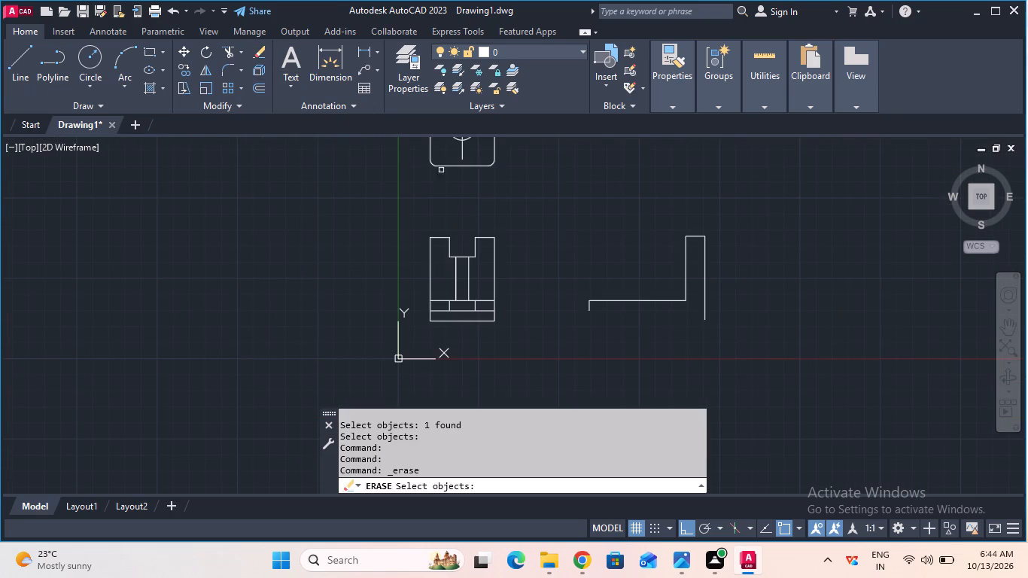
left_click(704, 266)
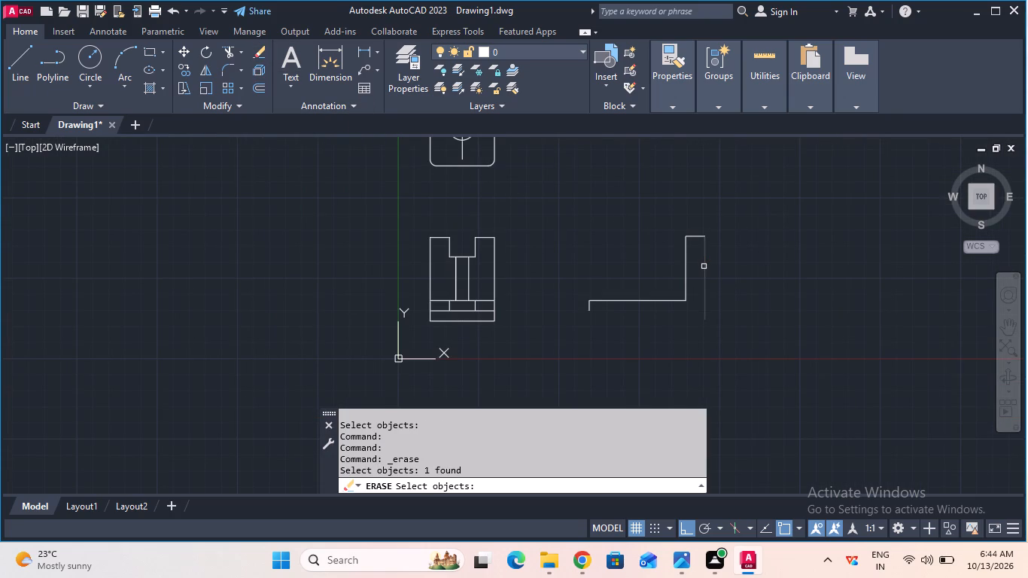
key("Return")
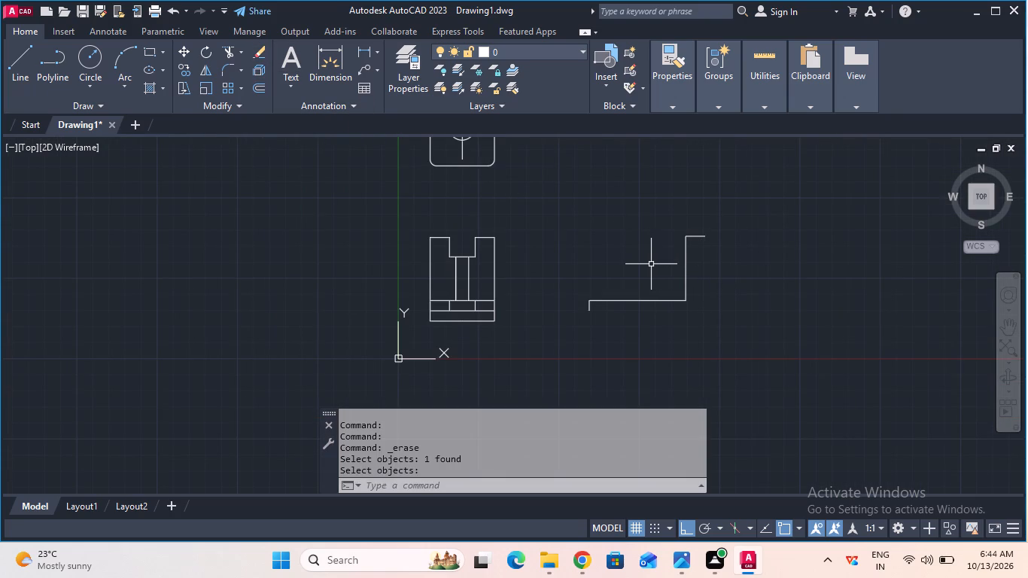
Delete all remaining lines of the side view outline beside the front view.
left_click(32, 69)
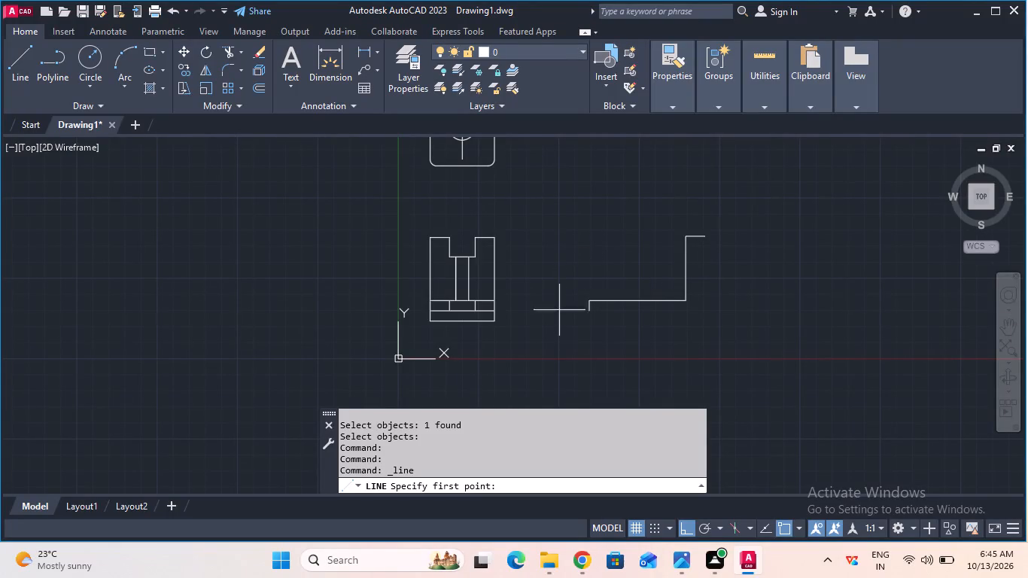
key("Escape")
left_click_drag(581, 321, 703, 272)
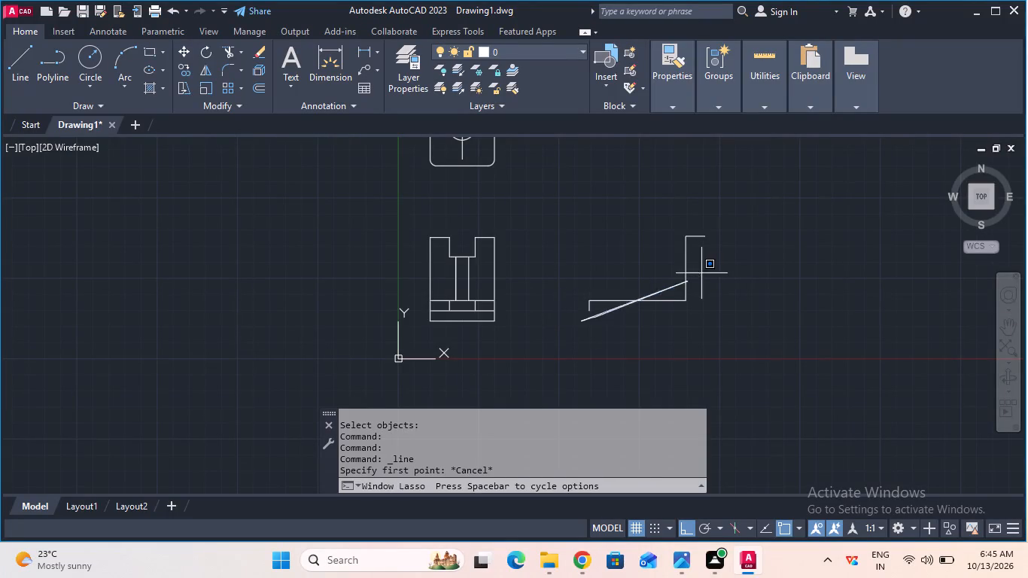
left_click_drag(703, 272, 742, 255)
left_click(566, 203)
left_click(714, 324)
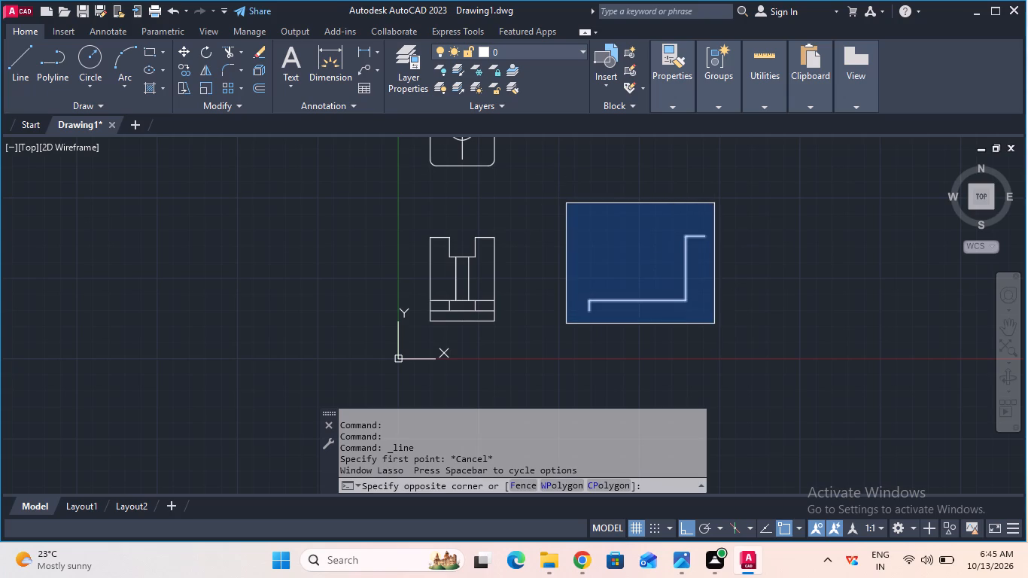
key("Delete")
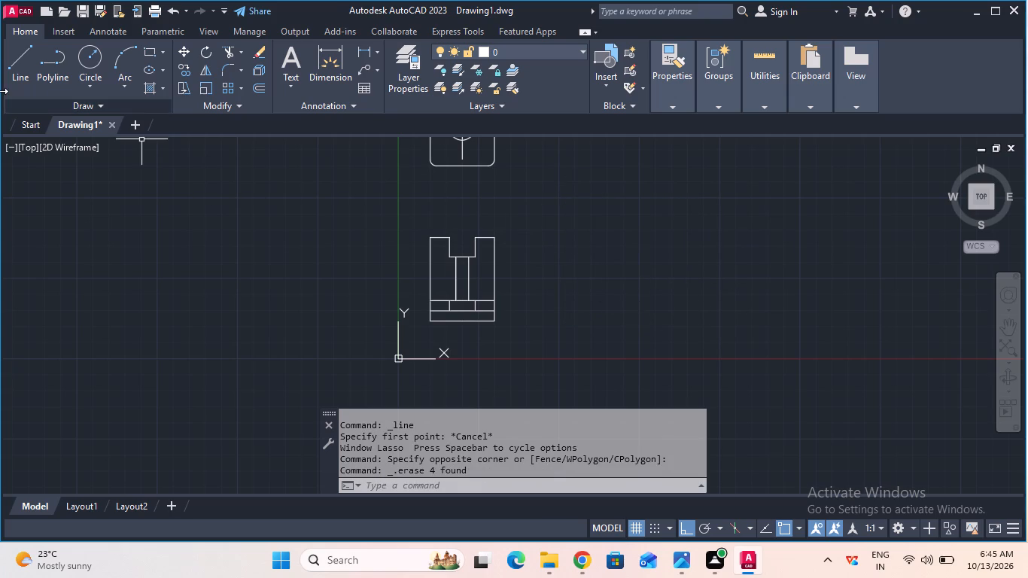
Draw a short horizontal projection line rightward from the front view's right edge at the height of the base's top line.
left_click(14, 75)
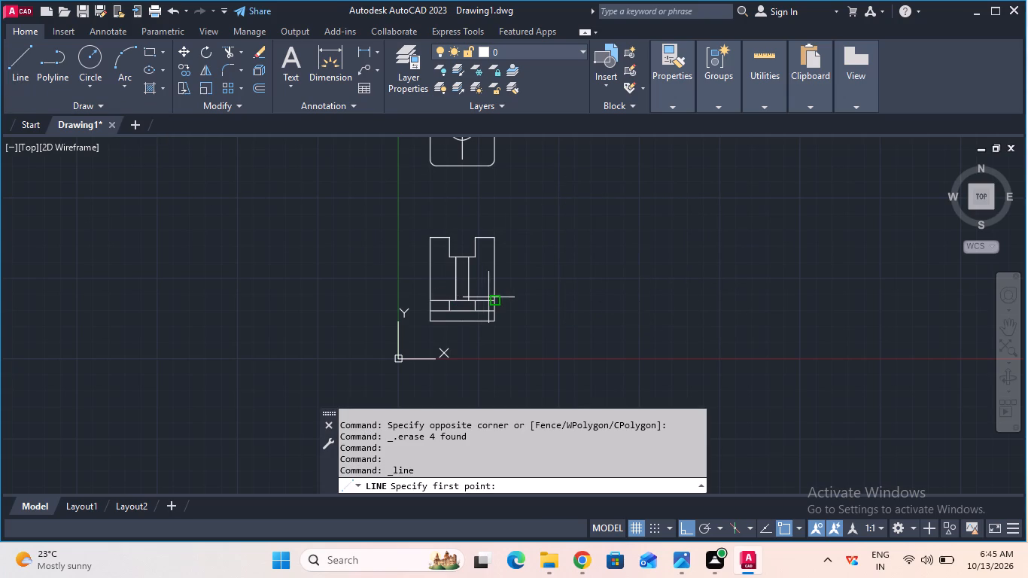
left_click(491, 298)
left_click(547, 294)
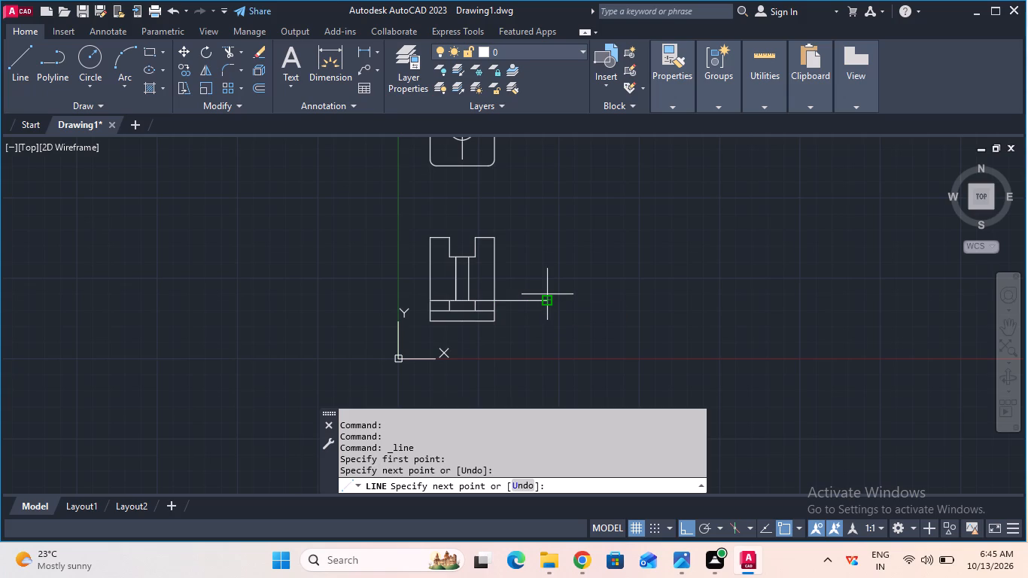
key("Escape")
scroll(547, 294, "up", 2)
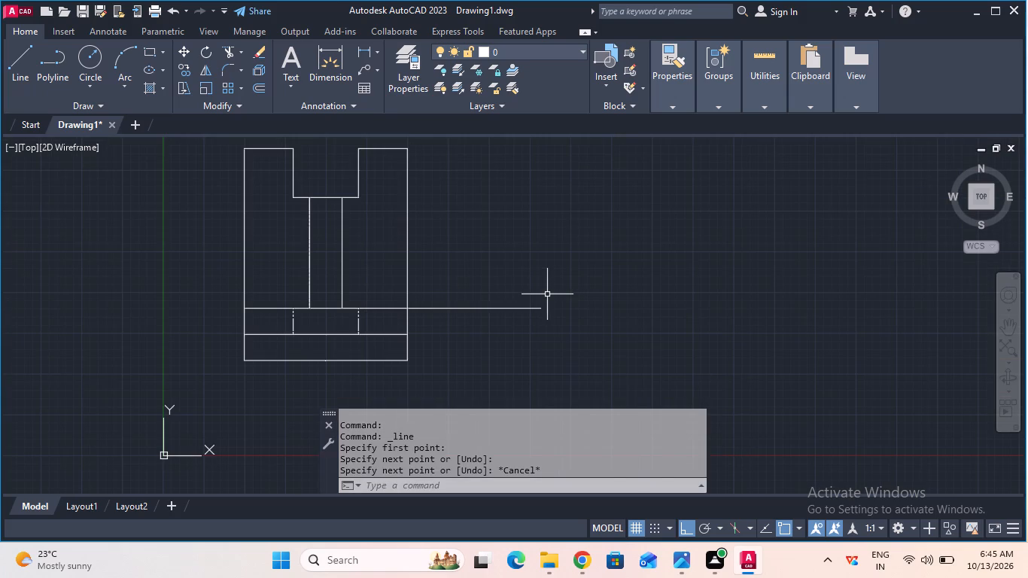
Draw a 75 mm horizontal line rightward from the projection line's free end as the side view base's top edge.
left_click(27, 69)
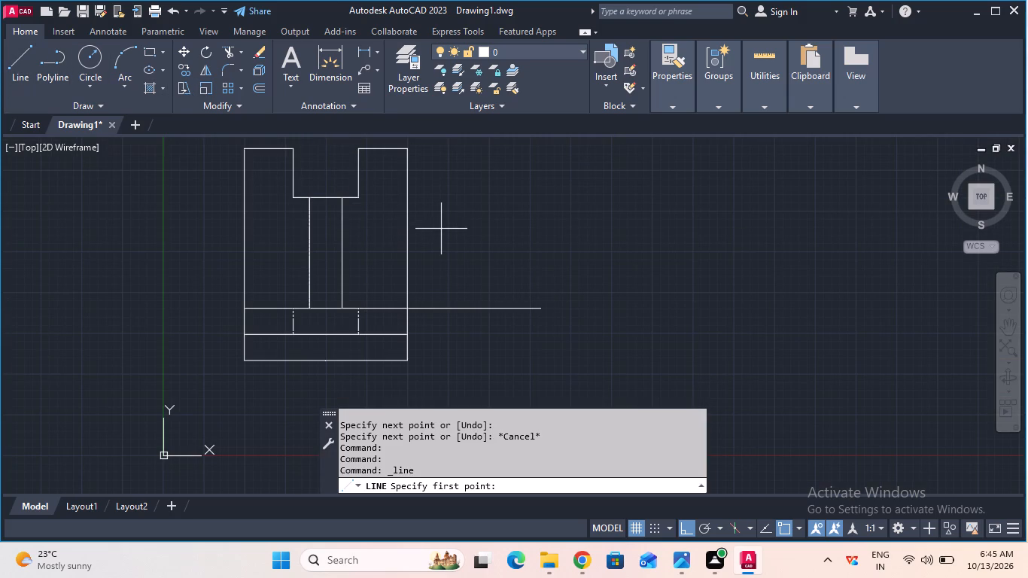
left_click(543, 305)
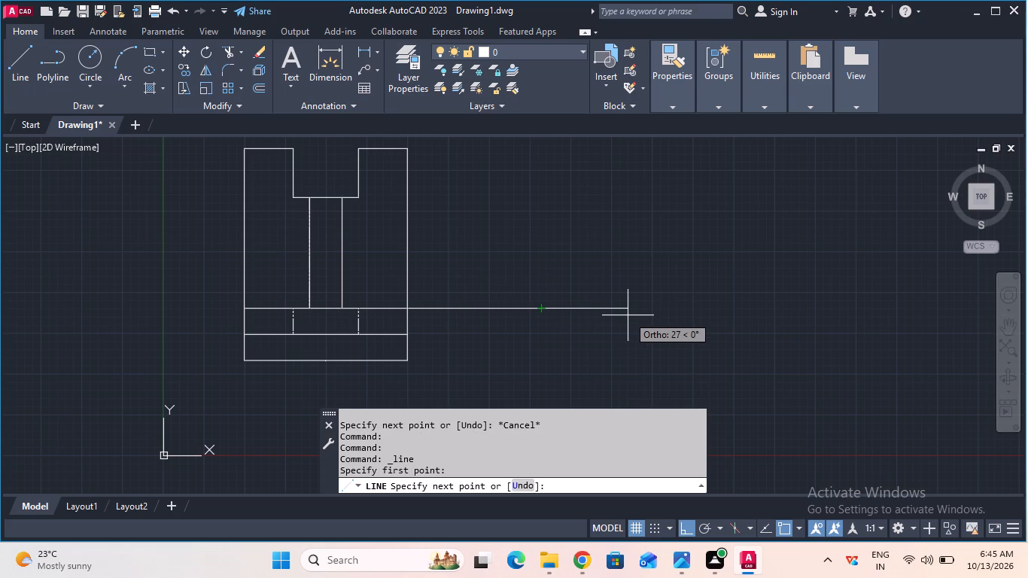
type("75")
key("Return")
key("Escape")
key("F1")
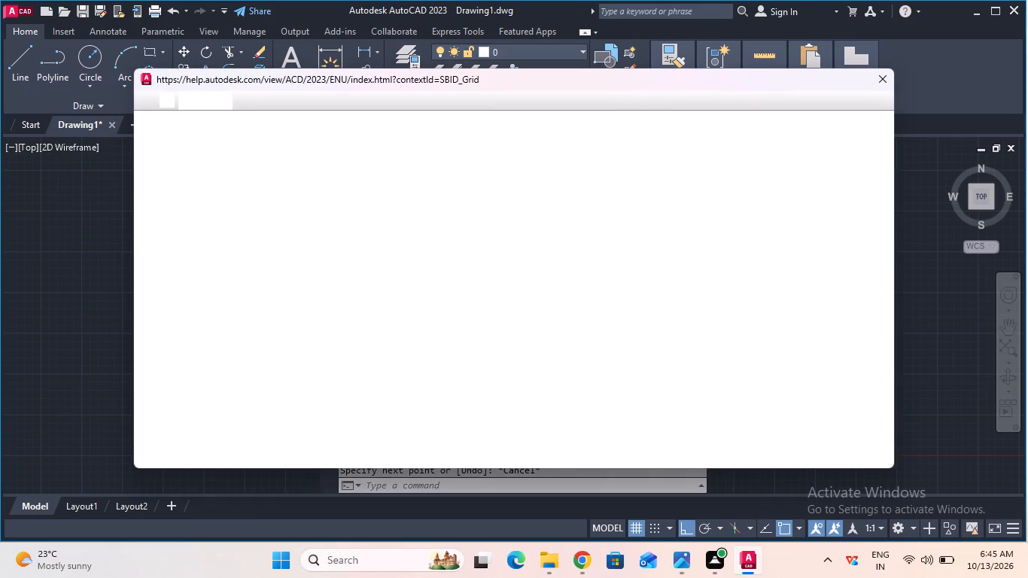
left_click(860, 88)
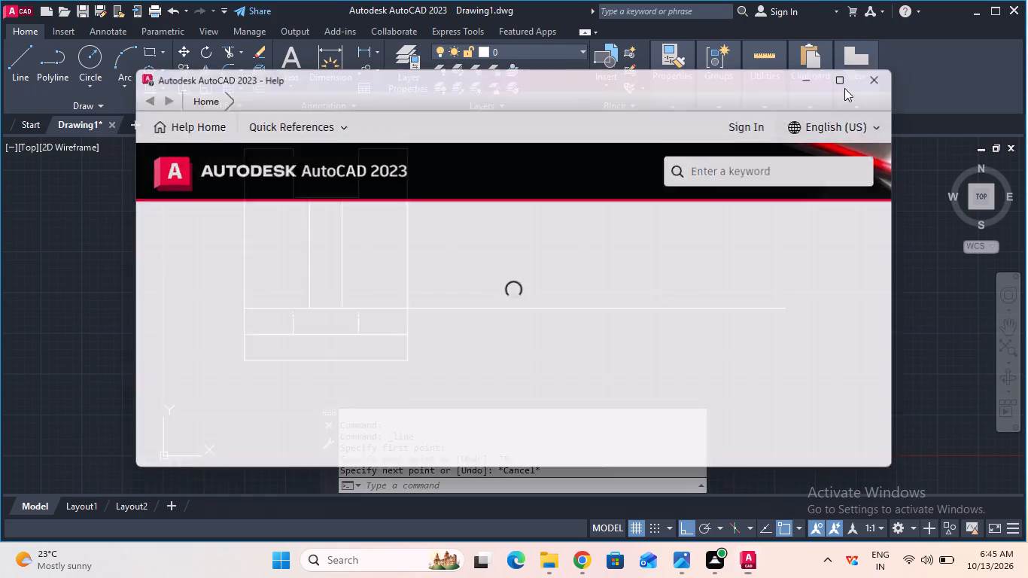
Trim away the projection line between the front view and the 75 mm line.
left_click(235, 50)
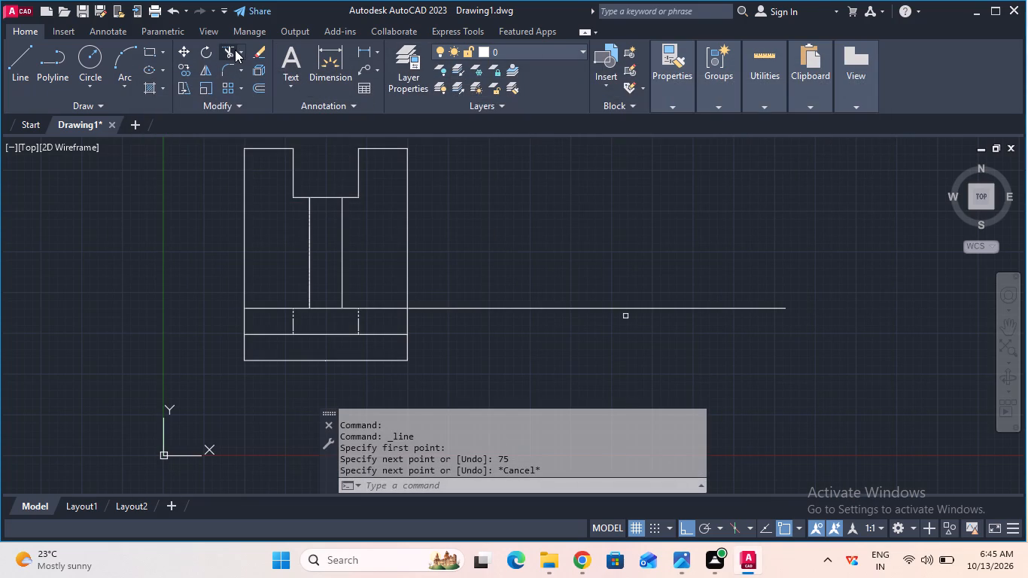
left_click(463, 306)
key("Escape")
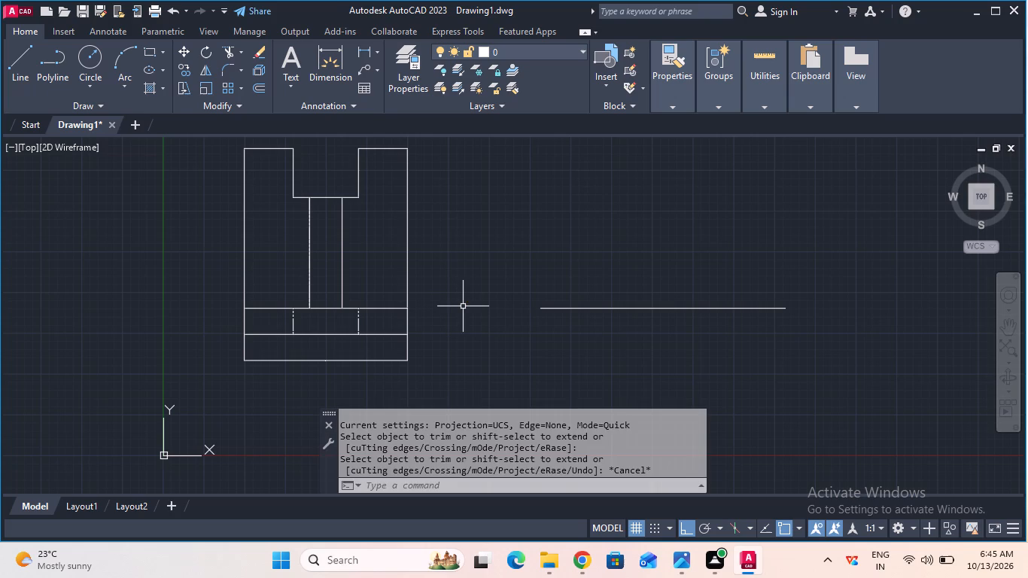
Draw the base's stepped underside from the 75 mm line's left end: 8 mm down, 65 mm right, 8 mm down.
left_click(11, 63)
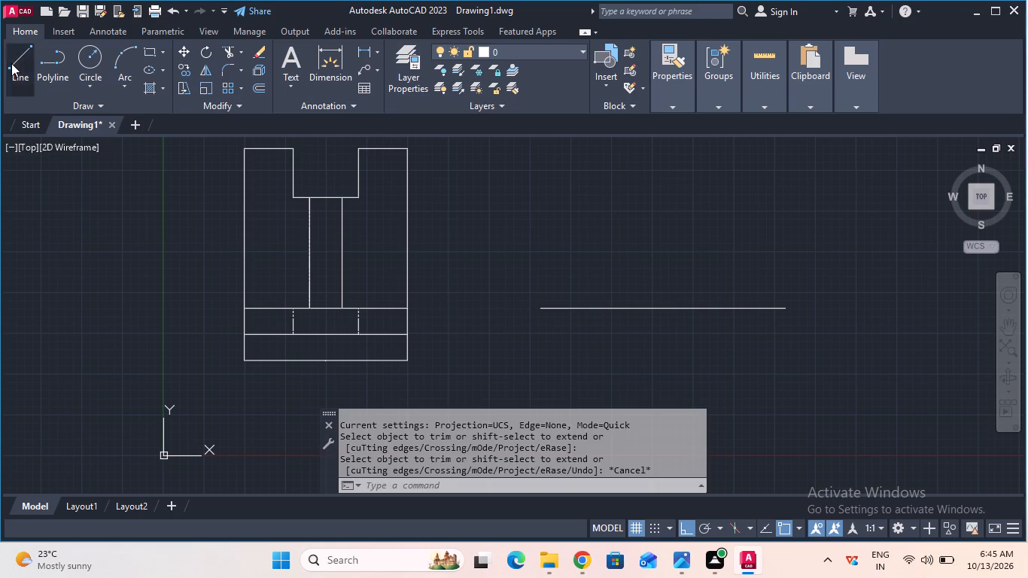
left_click(541, 307)
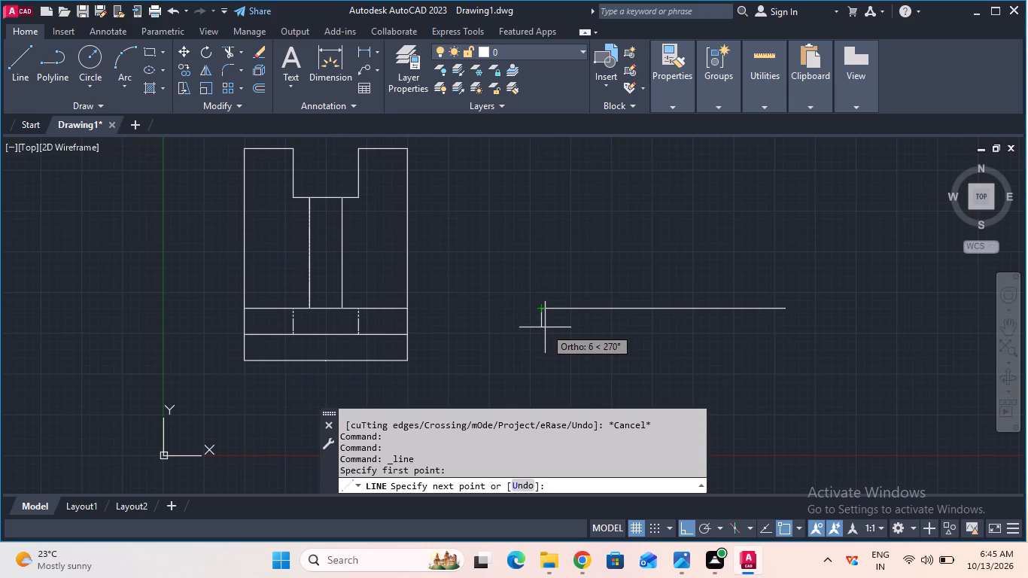
key("8")
key("Return")
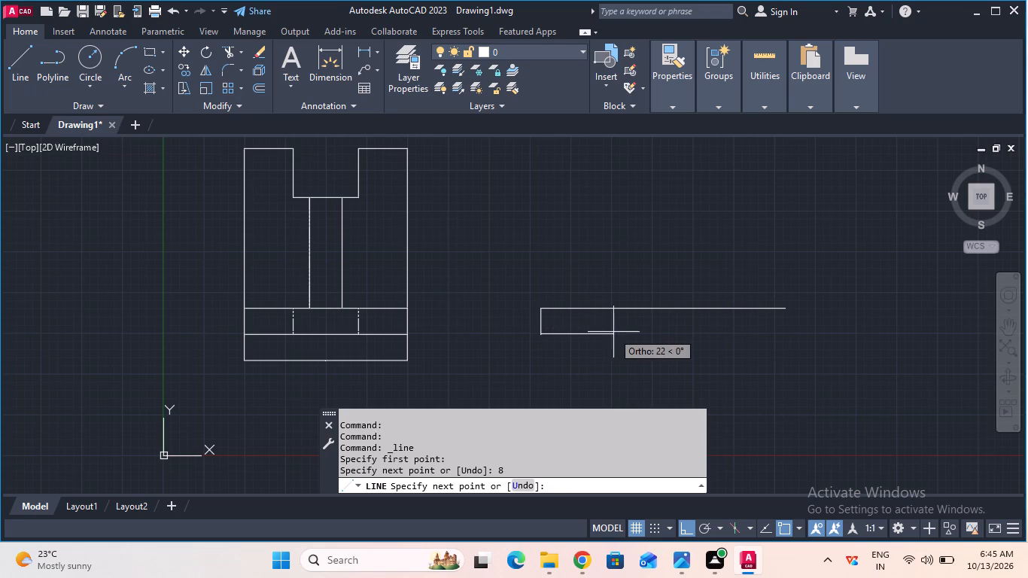
type("65")
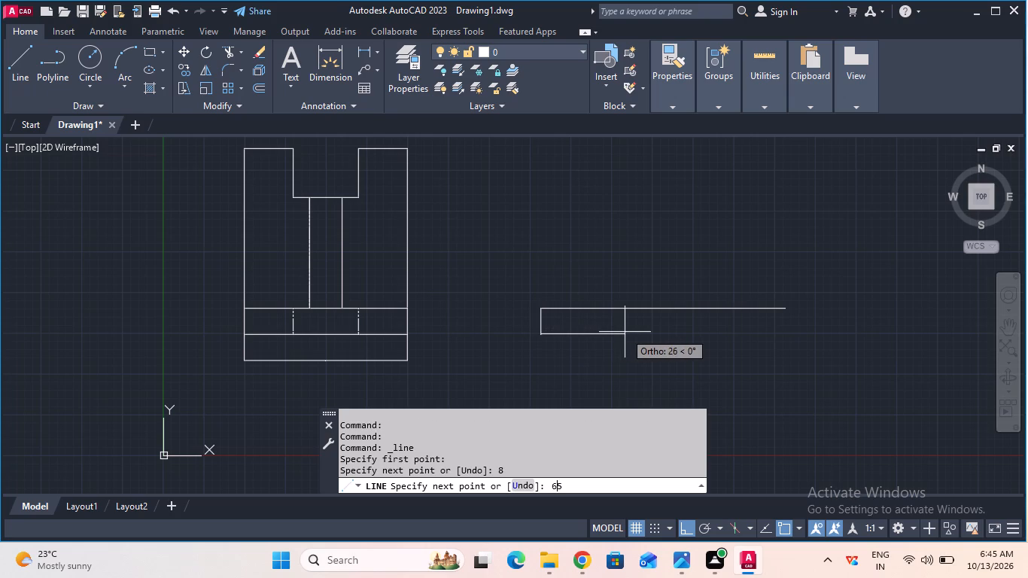
key("Return")
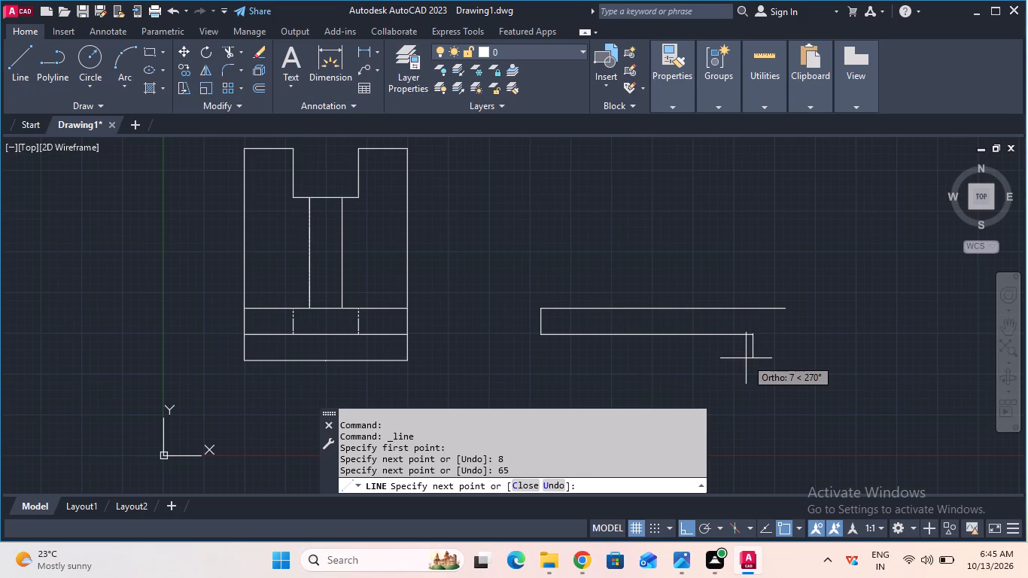
key("8")
key("Return")
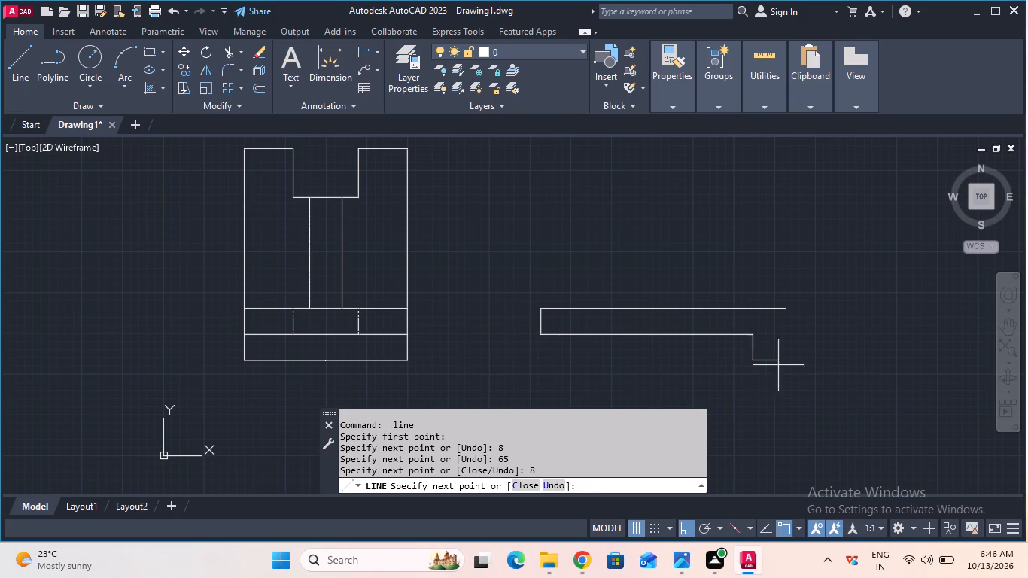
Continue the side view outline 30 mm right along the bottom and 65 mm up as the upright's outer edge.
type("30")
key("Return")
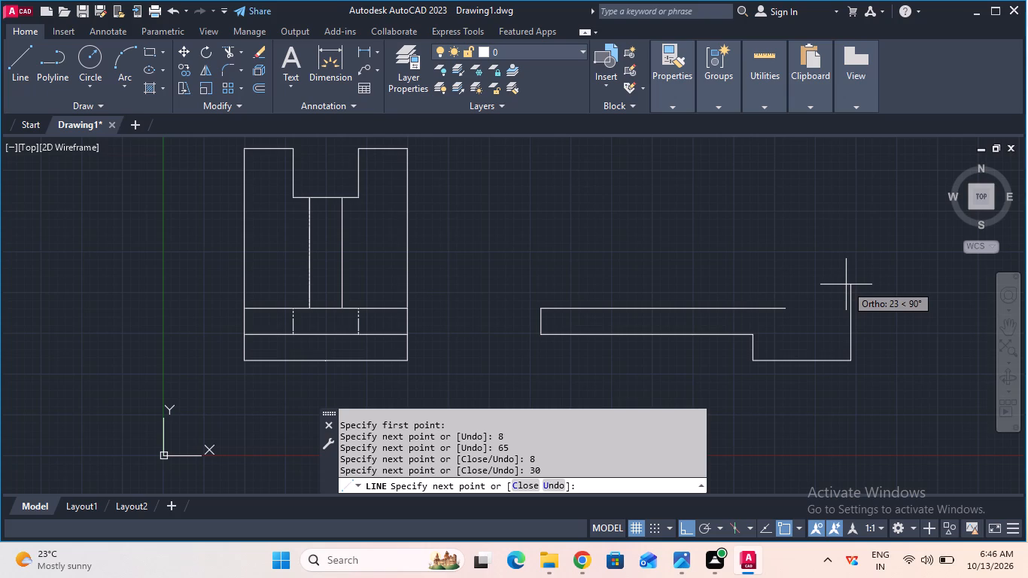
type("65")
key("Return")
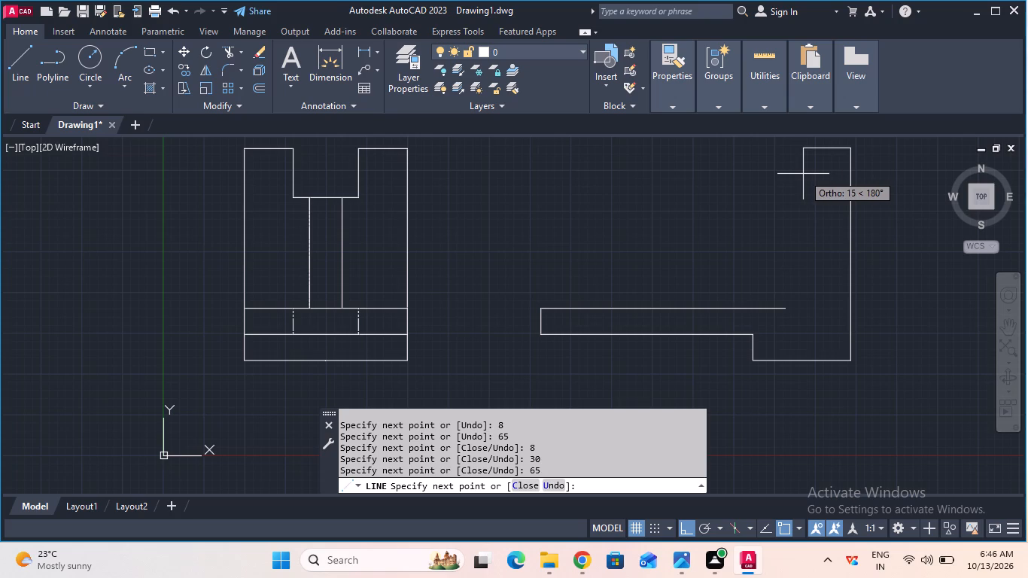
key("Escape")
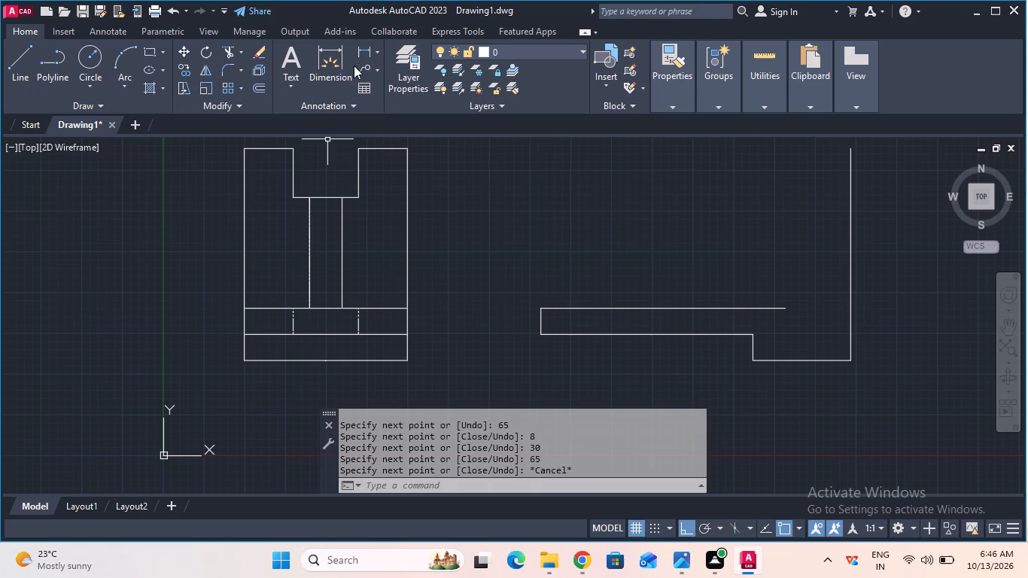
Measure the side view base's top edge and the horizontal gap from its free end to the upright's outer edge.
left_click(365, 56)
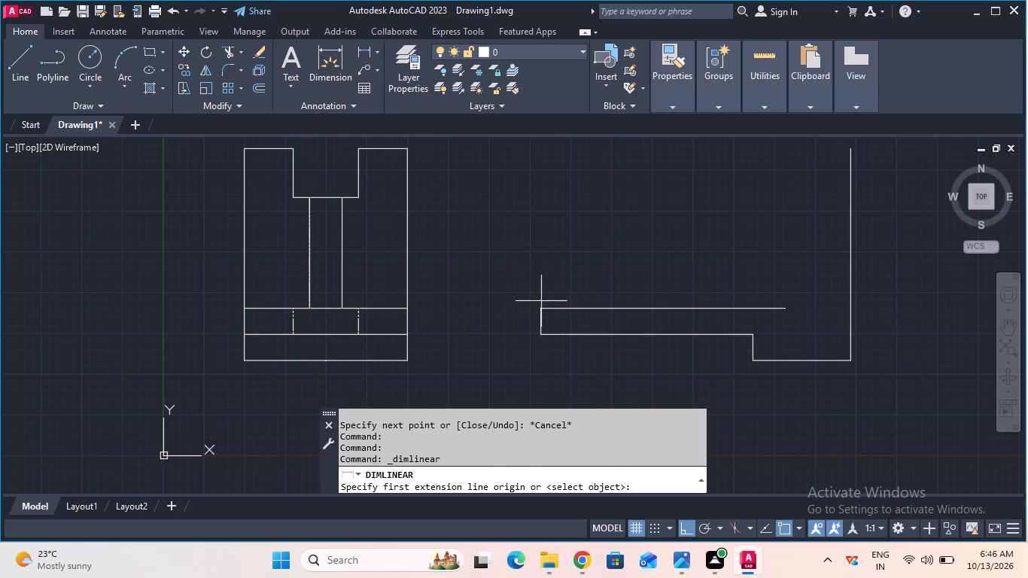
left_click(541, 306)
left_click(784, 311)
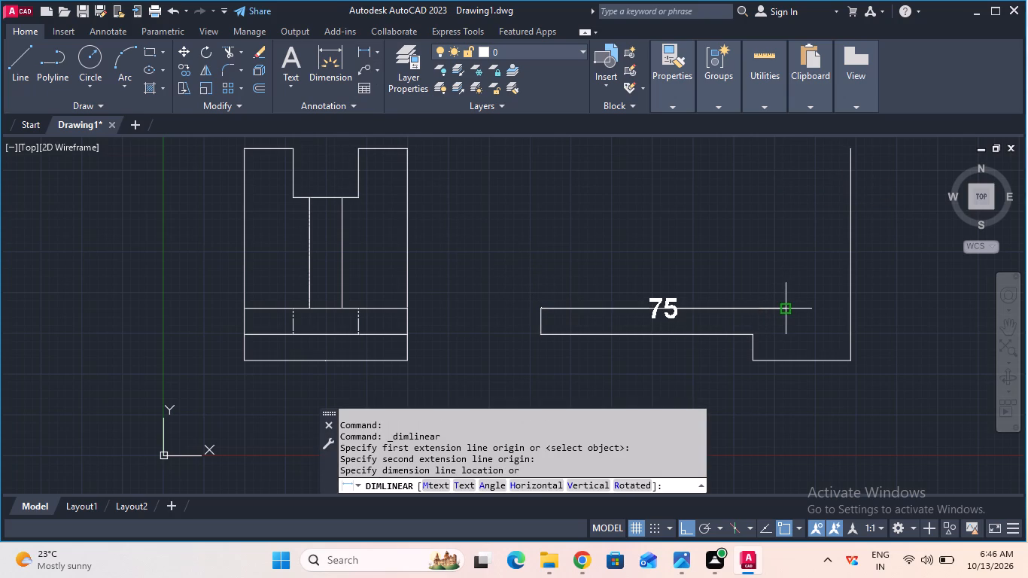
key("Escape")
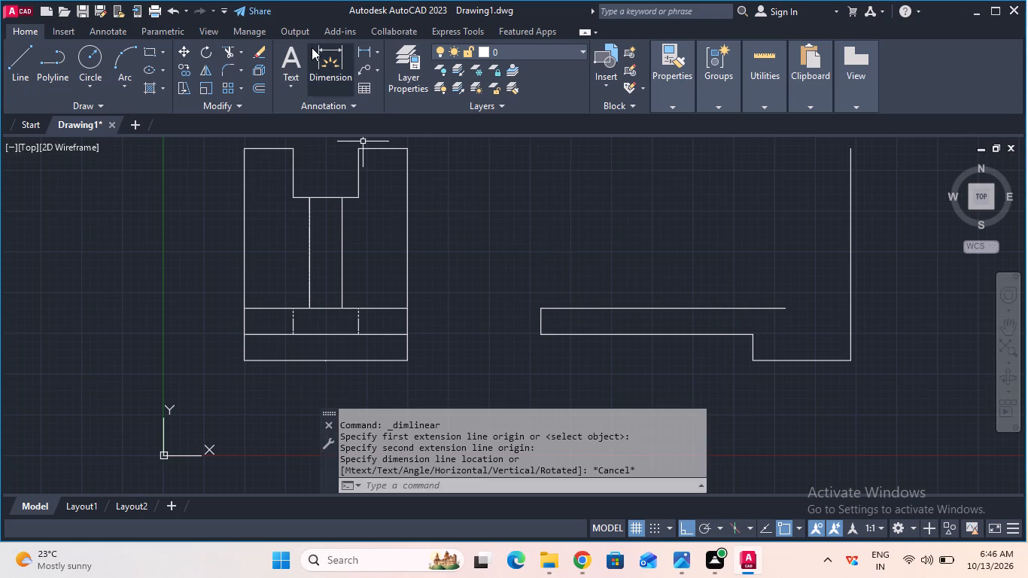
left_click(363, 44)
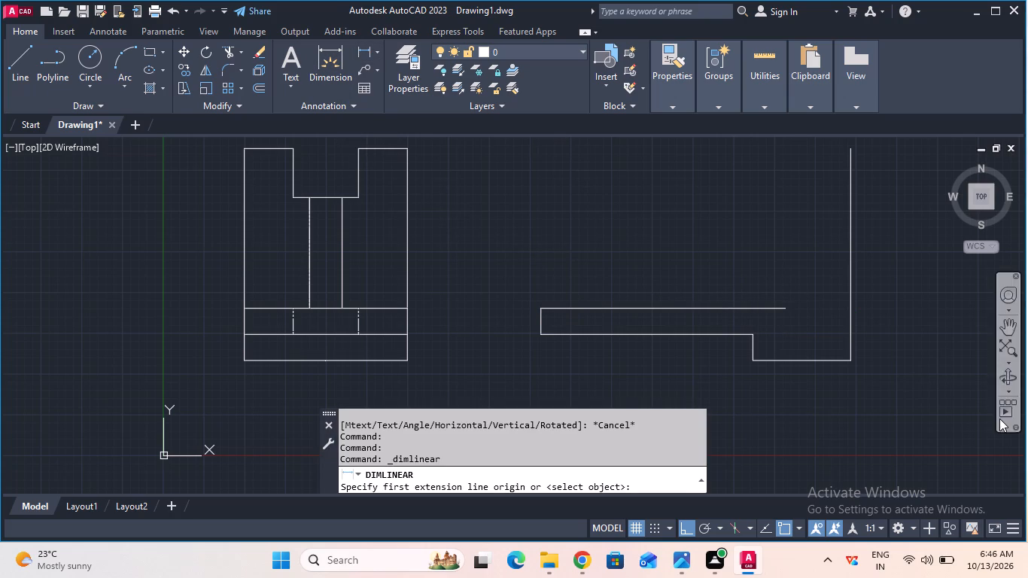
left_click(783, 312)
left_click(851, 312)
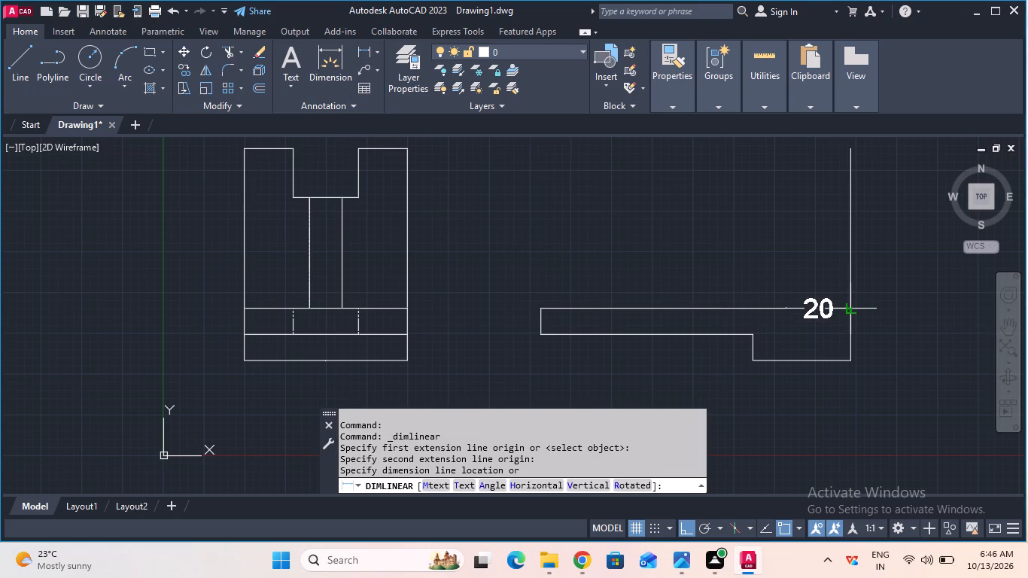
key("Escape")
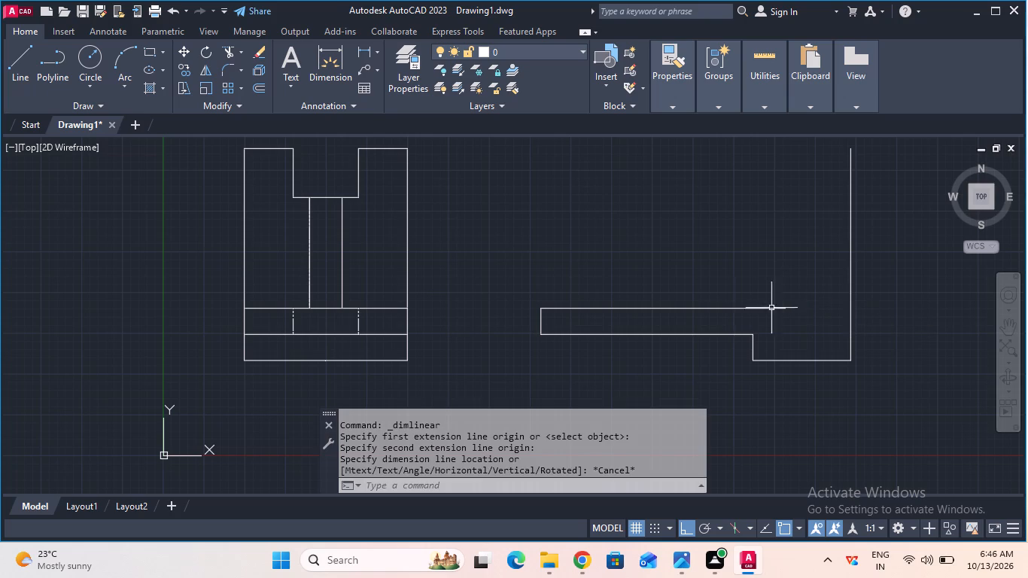
left_click(367, 58)
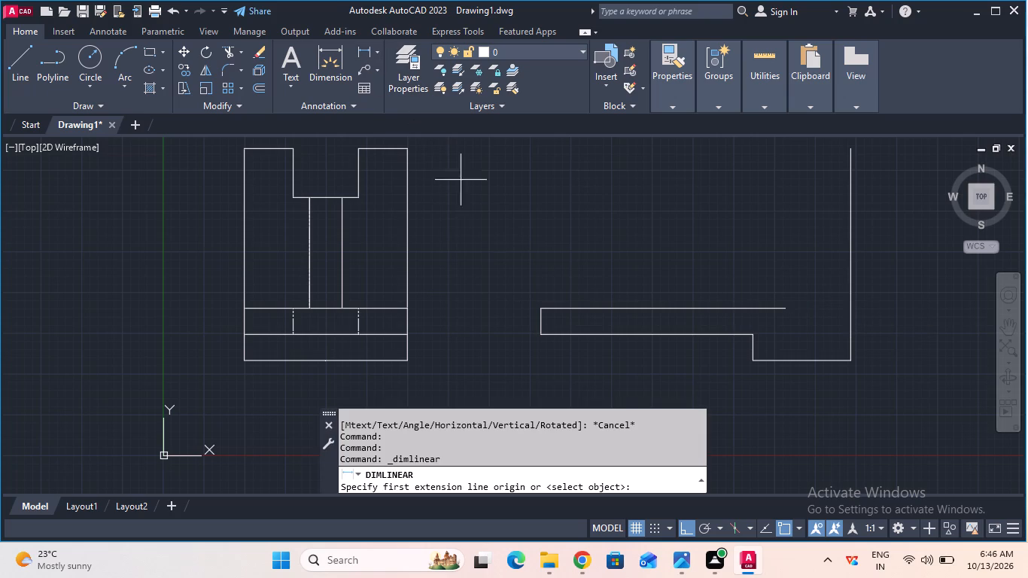
left_click(540, 305)
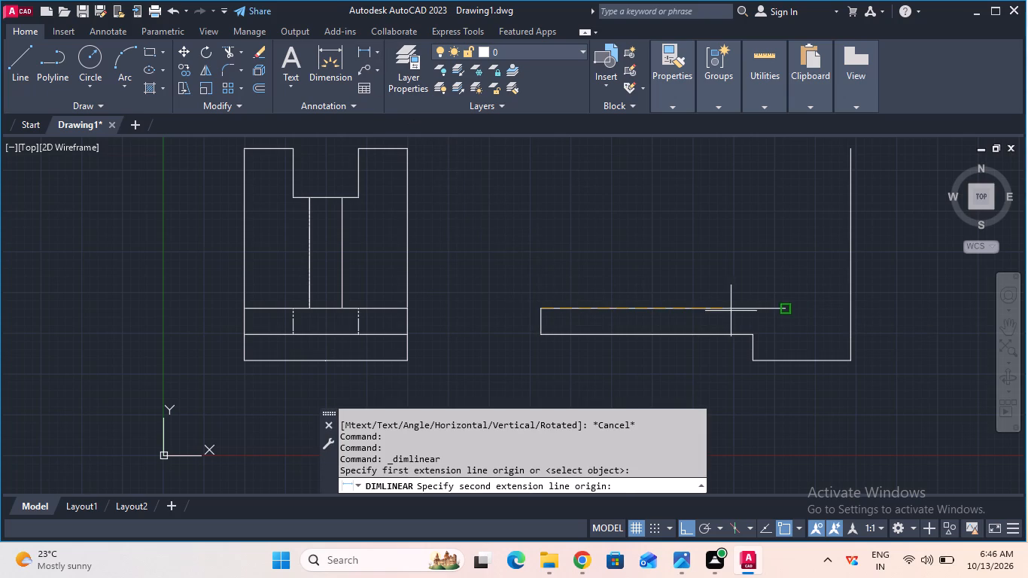
left_click(782, 309)
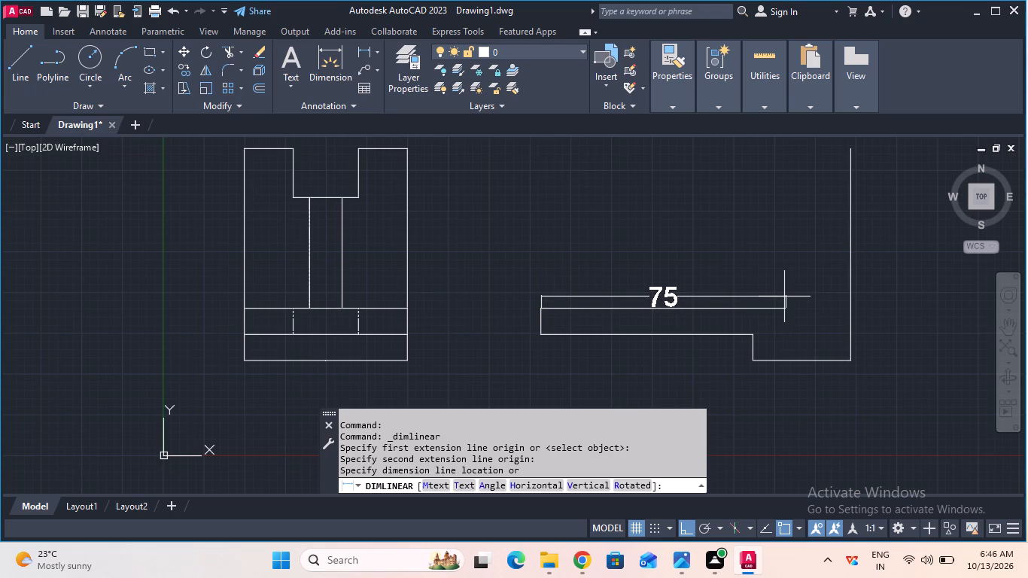
key("Escape")
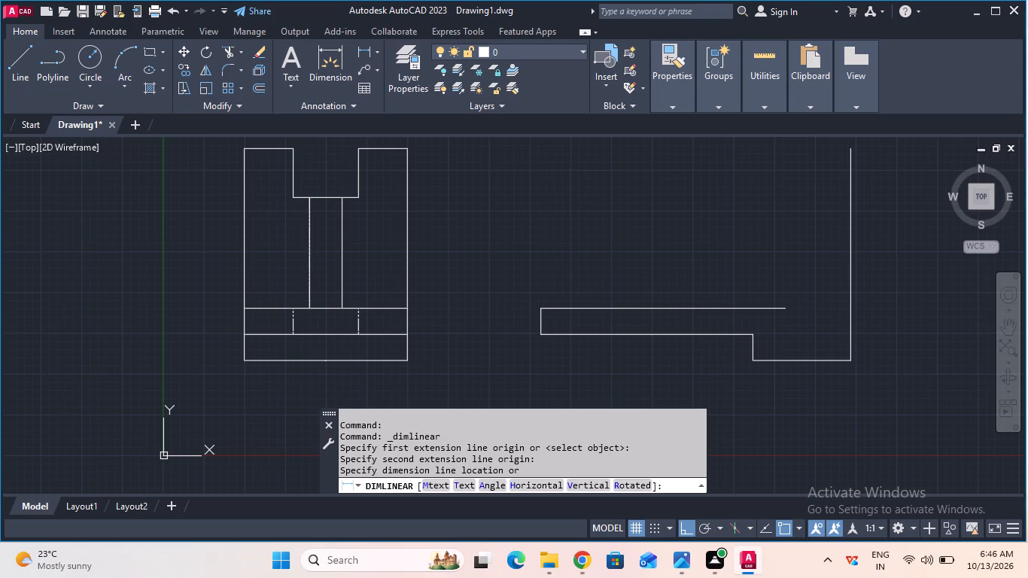
Extend the side view base's top edge by a 5 mm line toward the upright's outer edge.
left_click(5, 78)
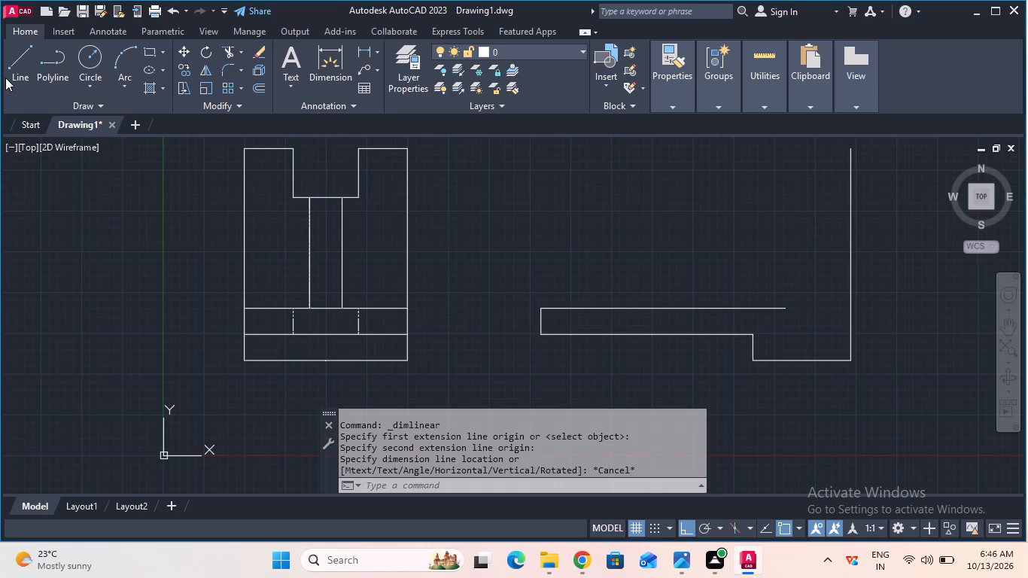
left_click(15, 76)
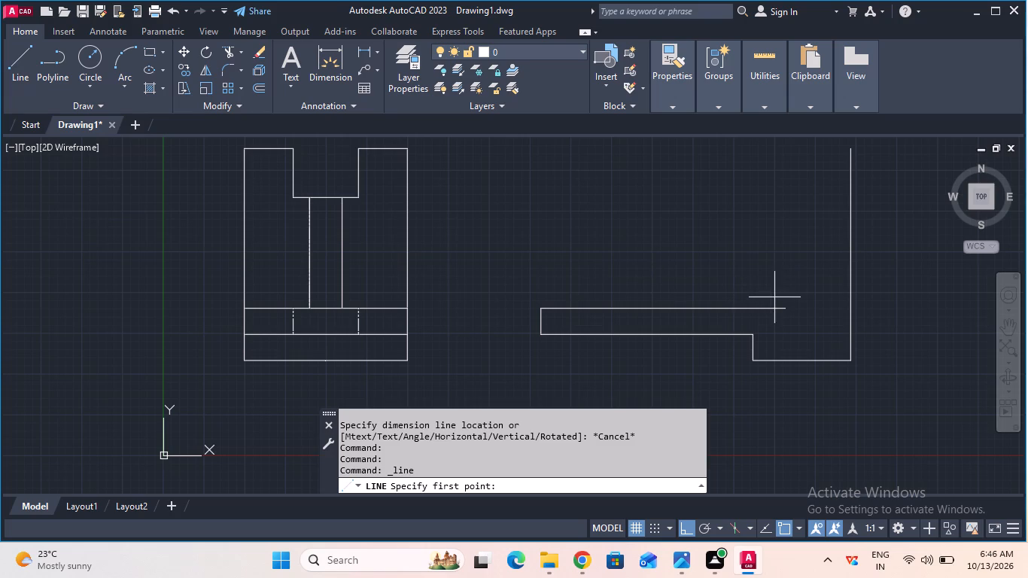
left_click(784, 306)
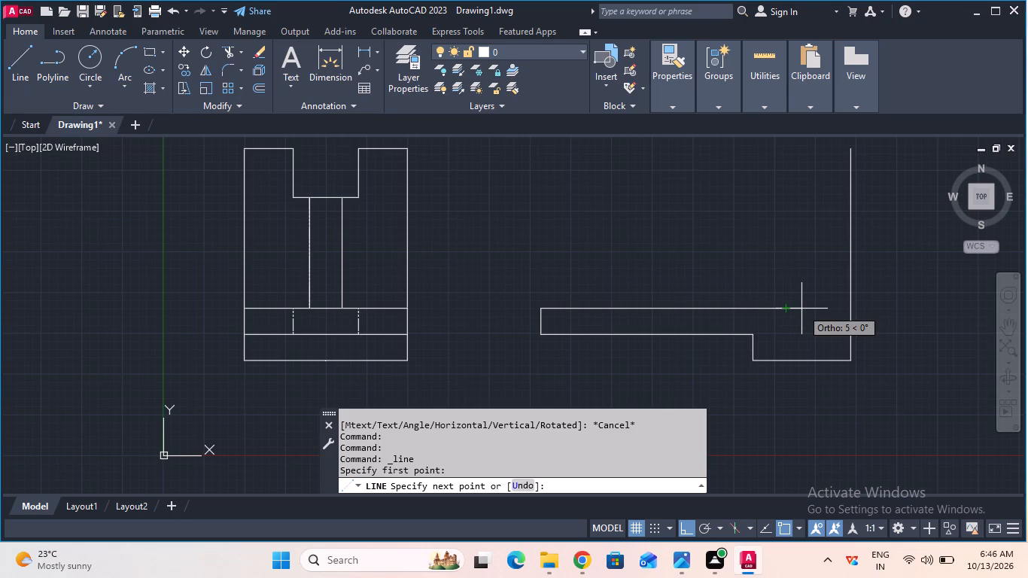
key("5")
key("Return")
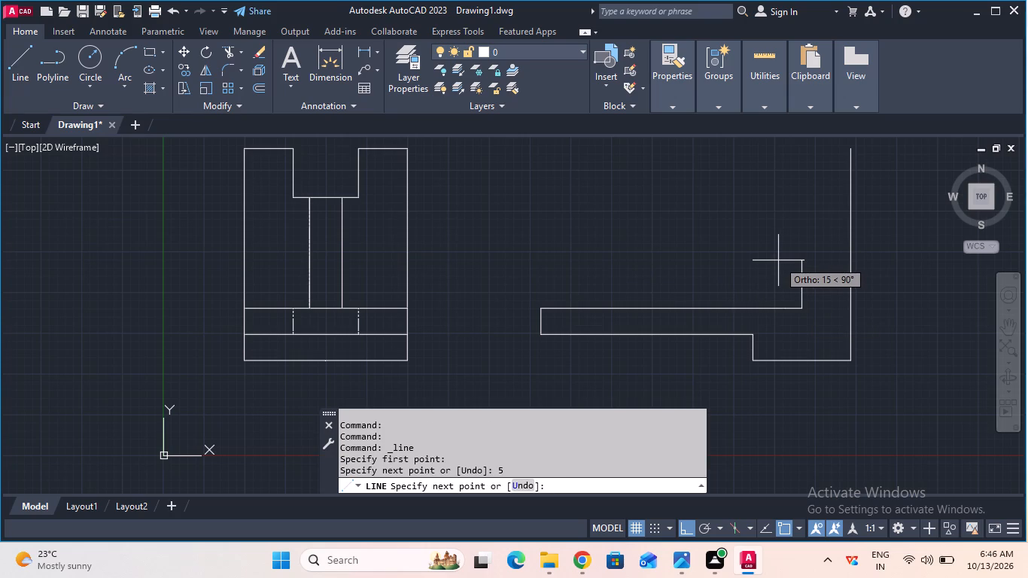
key("Escape")
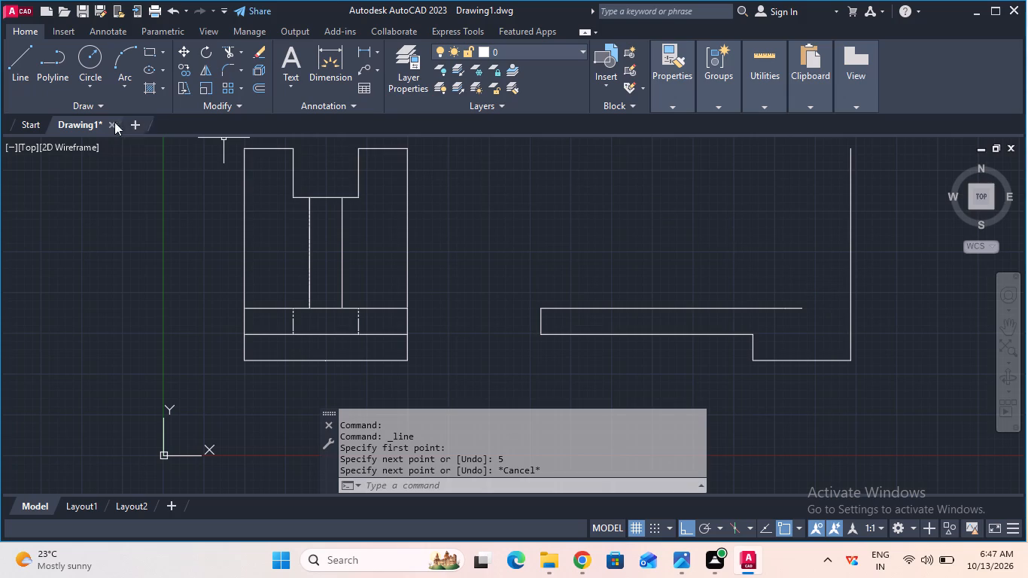
Close the side view's upright with a 15 mm top edge and a vertical inner edge down to the base's top edge.
left_click(28, 84)
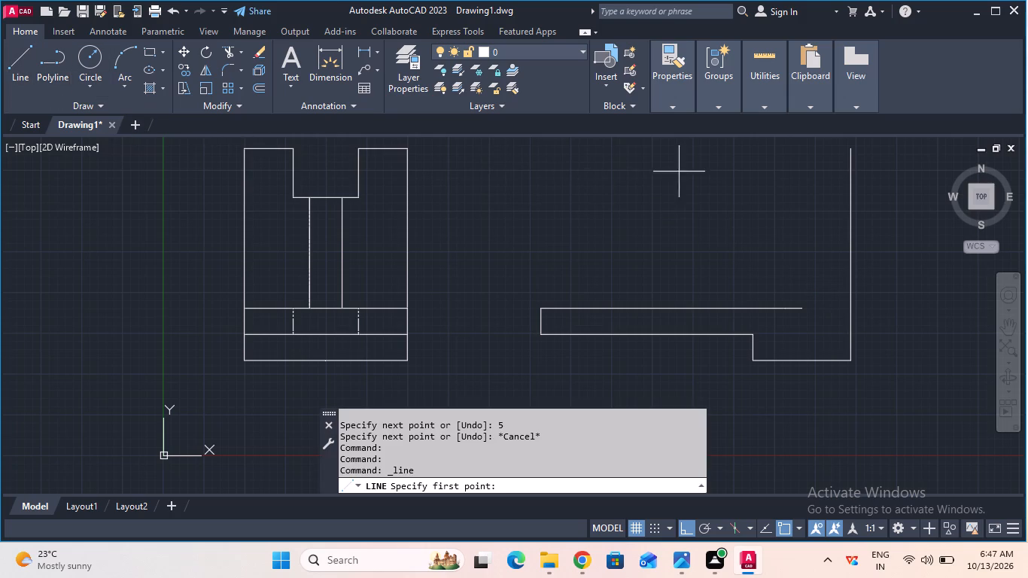
left_click(847, 148)
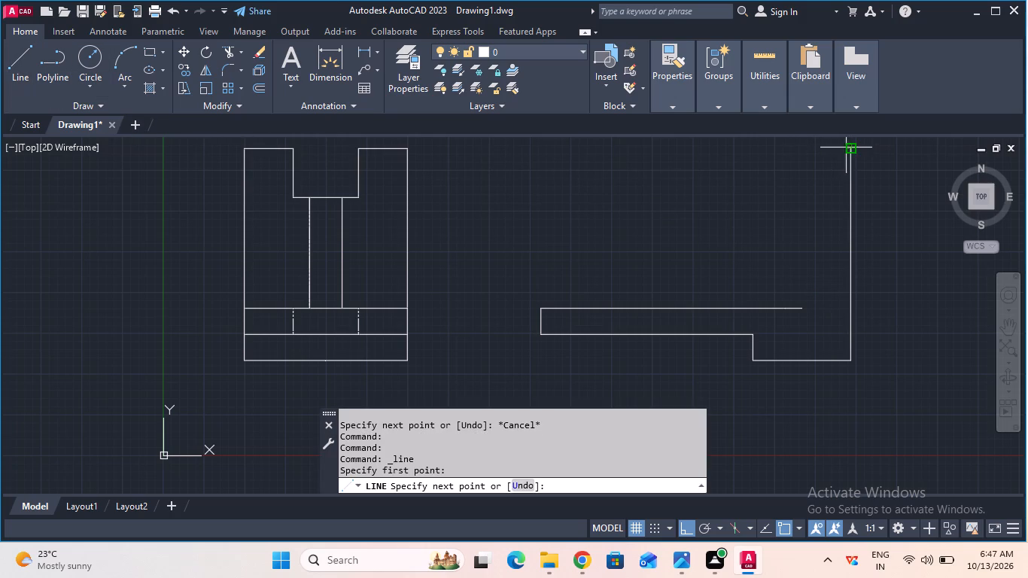
type("15")
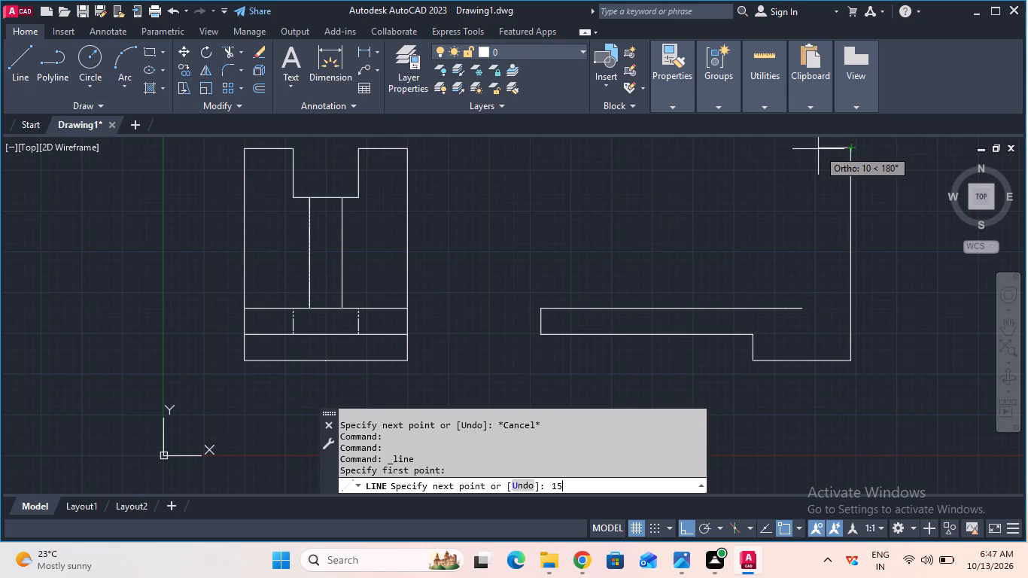
key("Return")
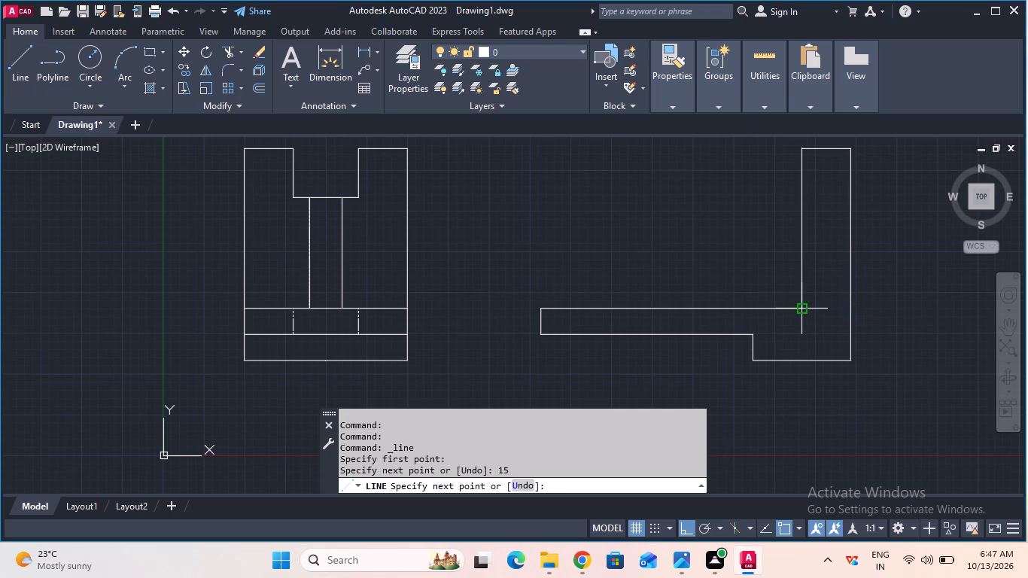
left_click(800, 309)
key("Escape")
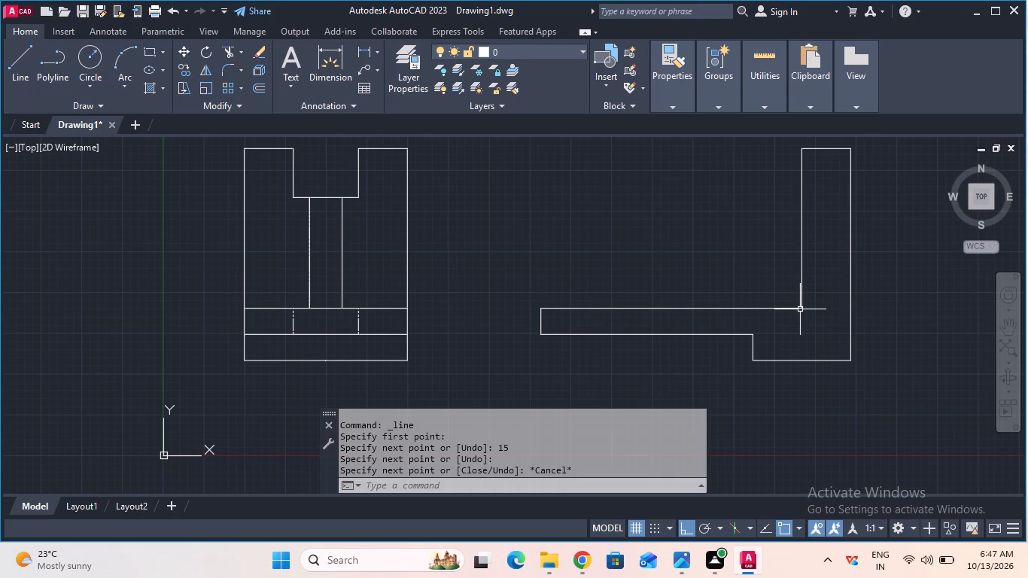
Draw a horizontal projection line from the front view slot's bottom right corner to the side view upright's inner edge.
scroll(610, 316, "down", 2)
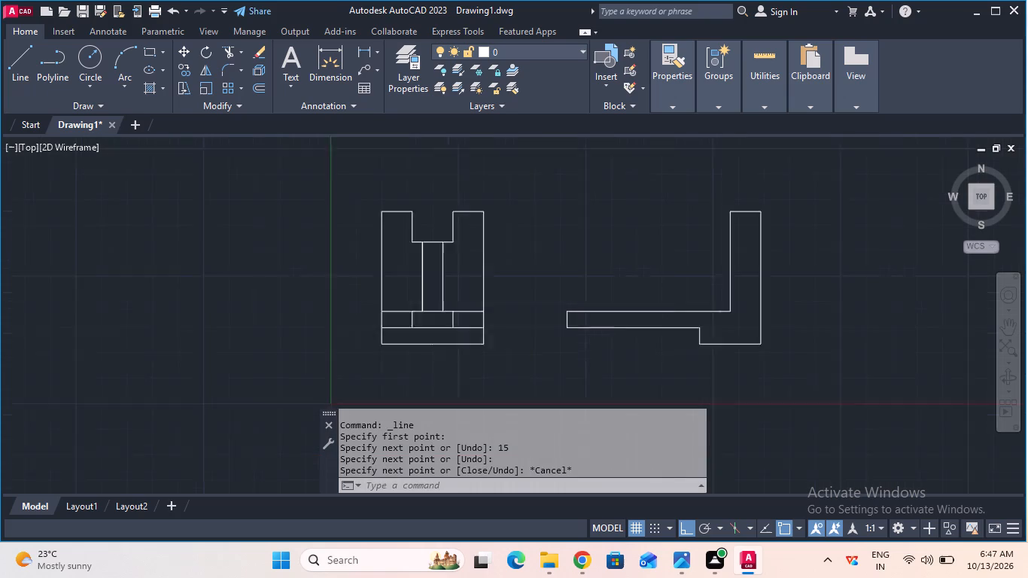
scroll(611, 315, "up", 1)
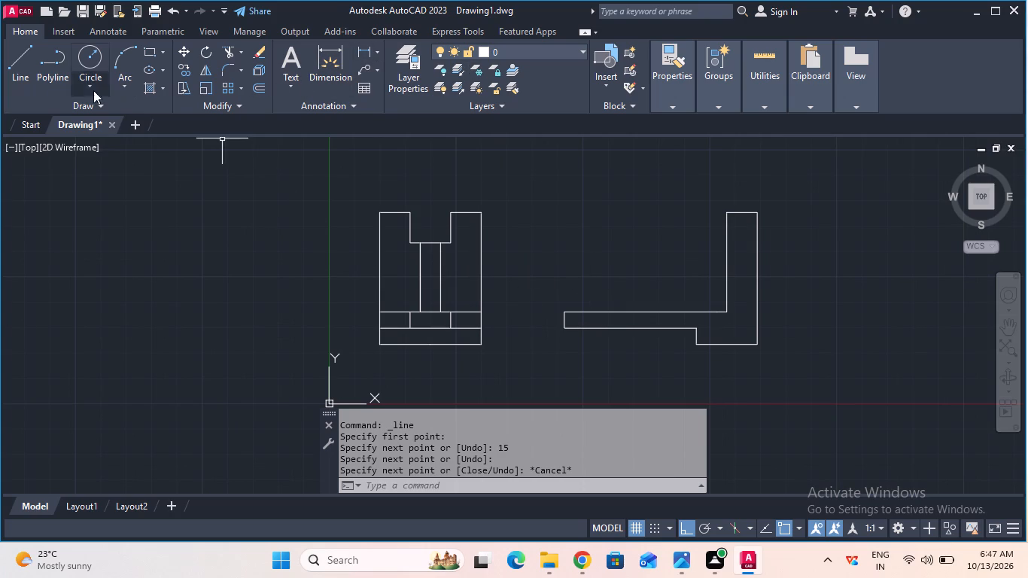
left_click(32, 81)
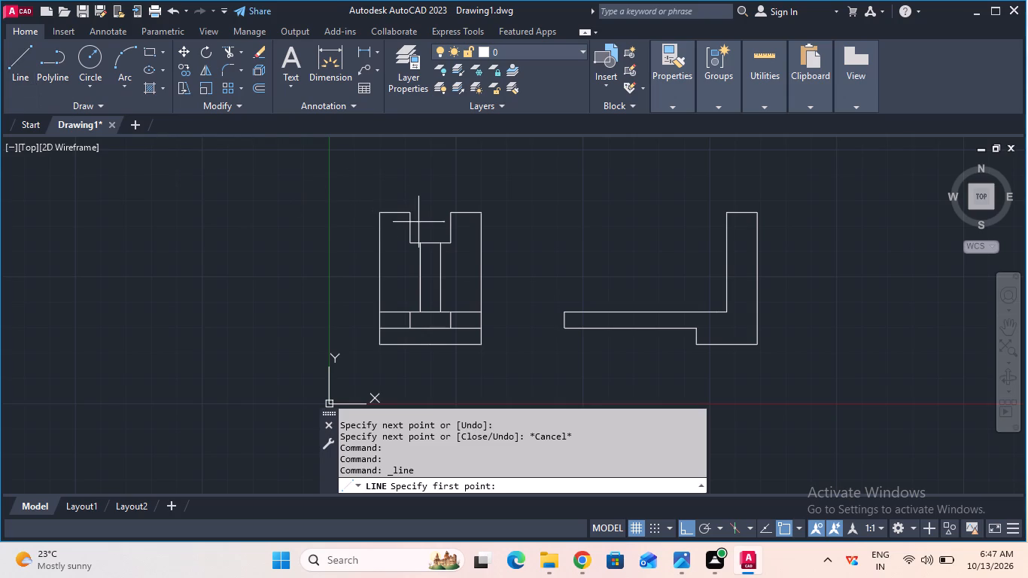
left_click(452, 238)
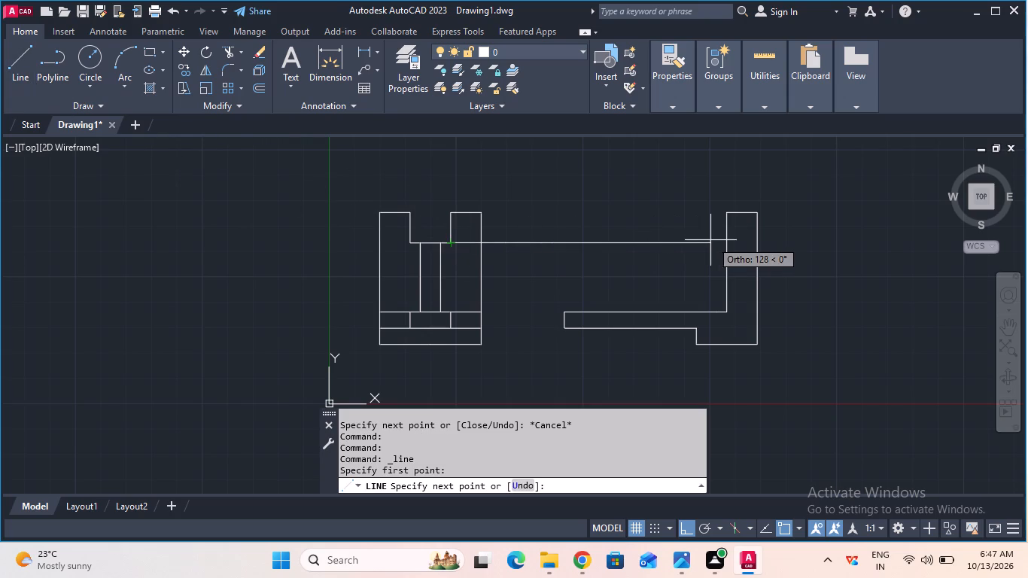
left_click(722, 240)
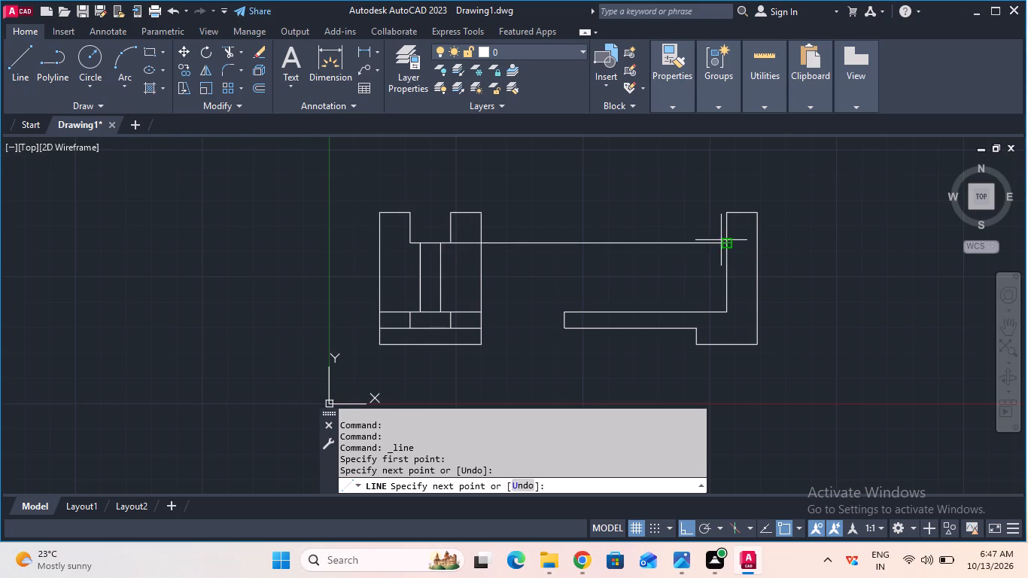
key("Escape")
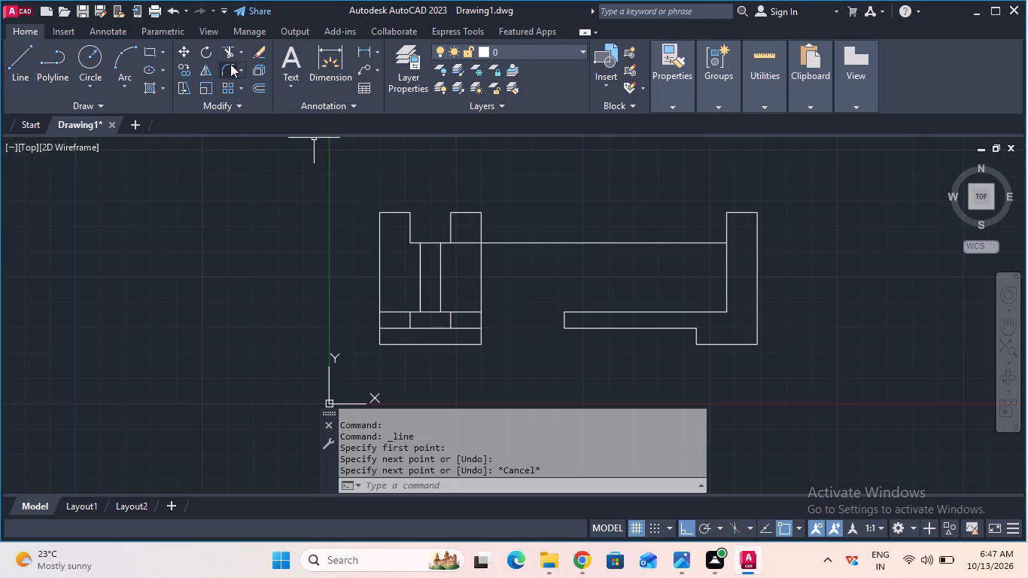
Trim away the part of the projection line lying inside the front view, between the slot and the outer edge.
left_click(230, 55)
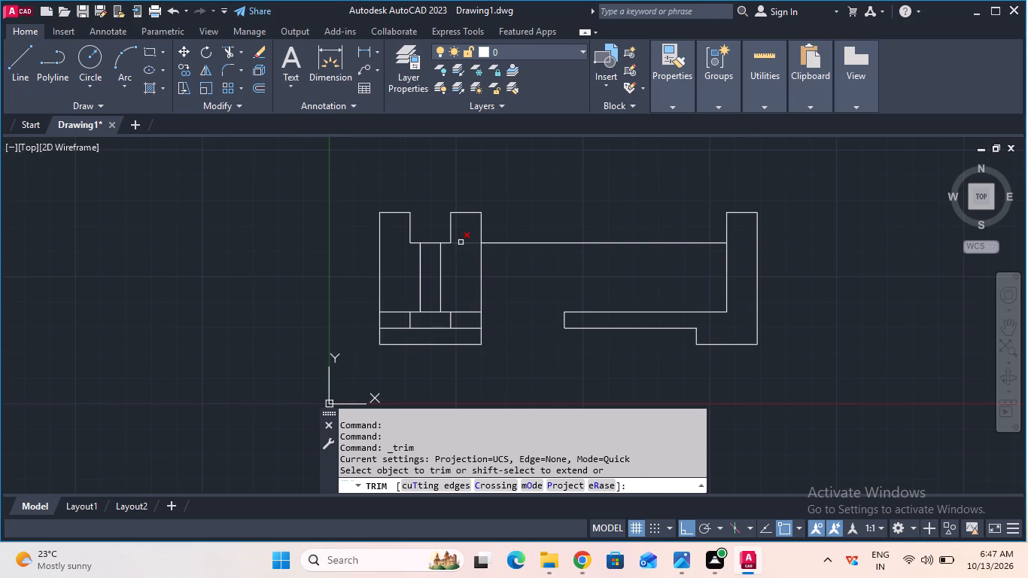
left_click(461, 242)
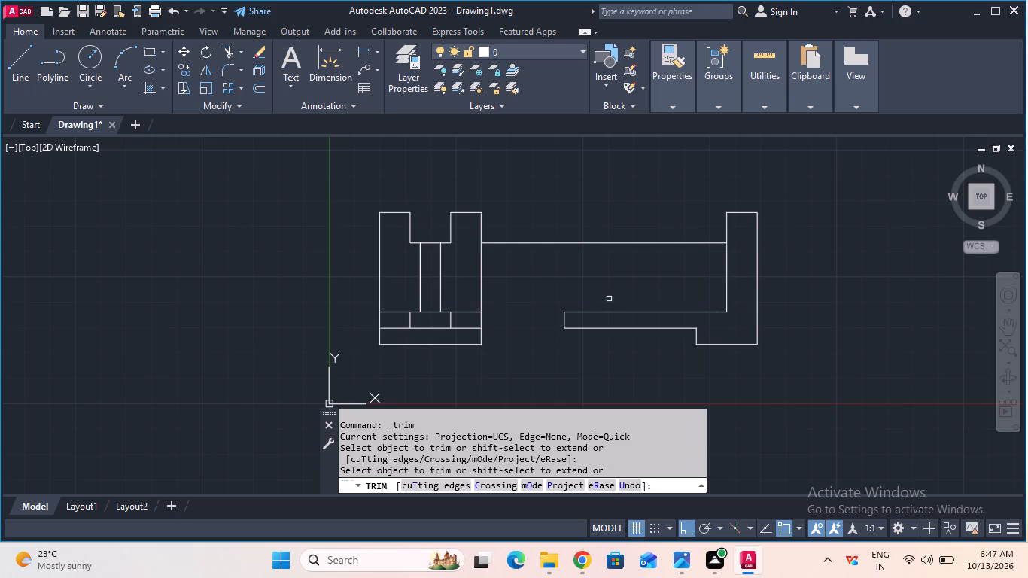
key("Escape")
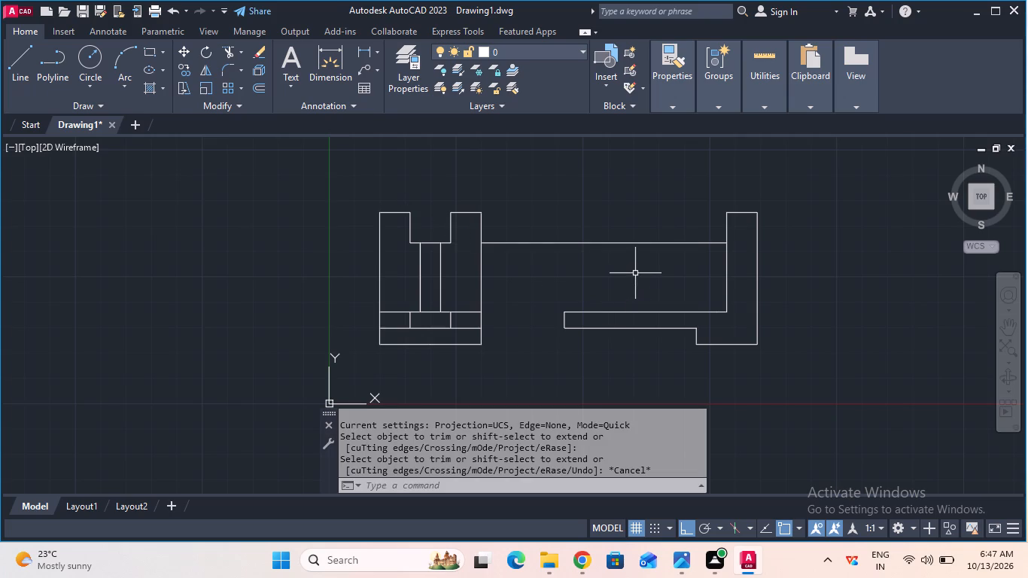
Draw a CENTER2 linetype line across the side view's upright, from the projection line's end to the outer edge.
scroll(635, 273, "up", 1)
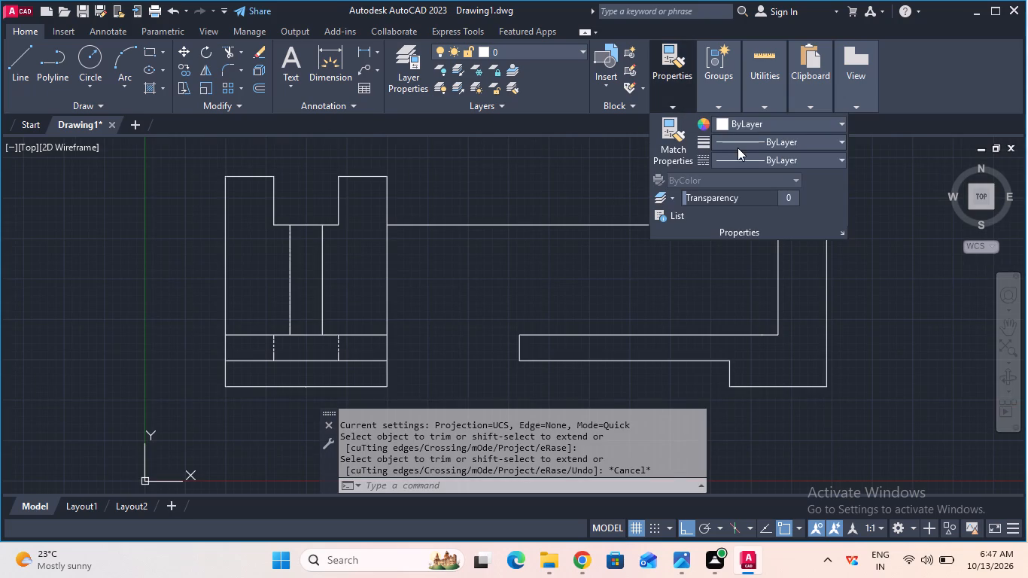
left_click(743, 154)
left_click(766, 208)
left_click(22, 86)
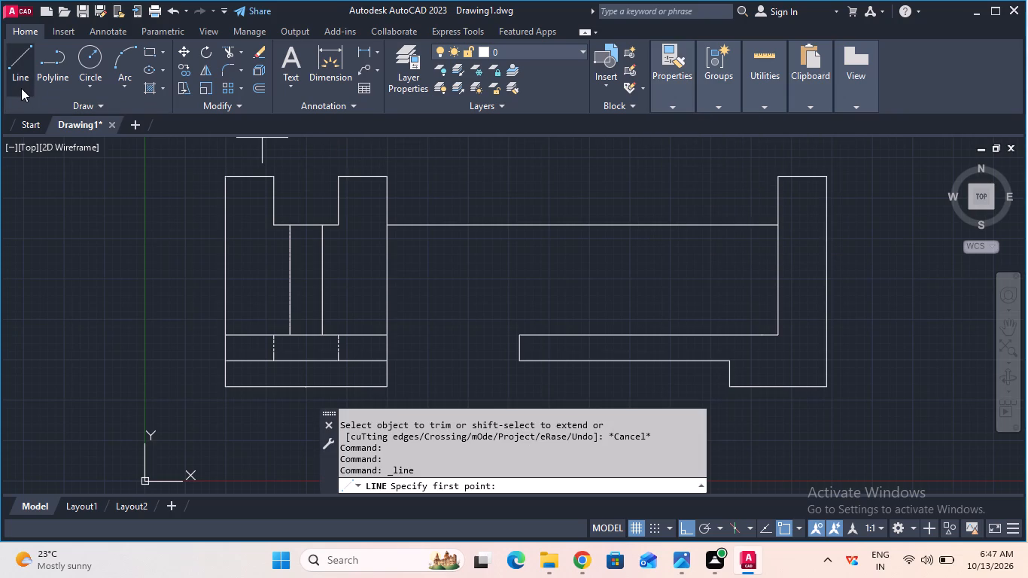
left_click(783, 225)
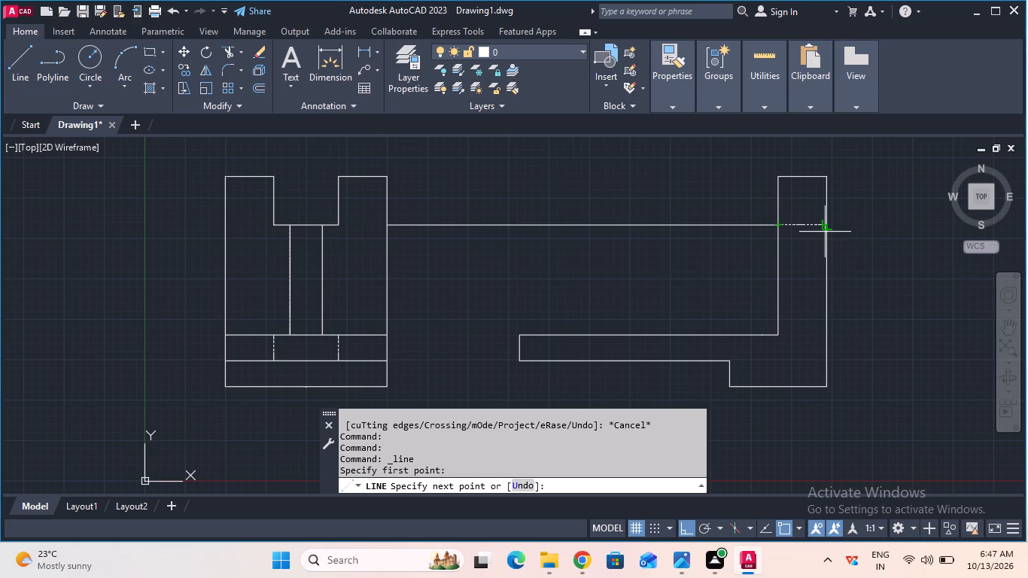
left_click(826, 229)
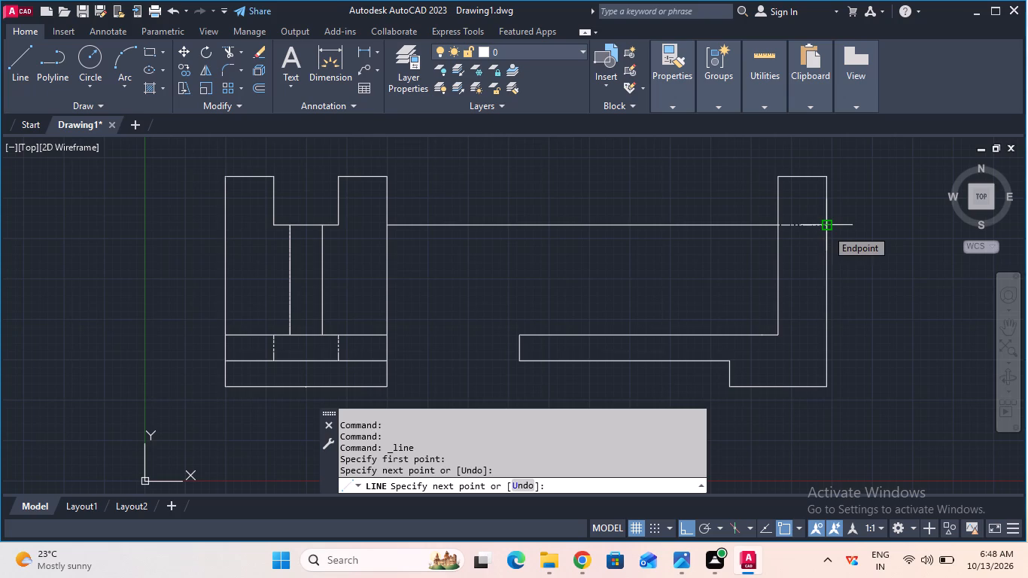
key("Escape")
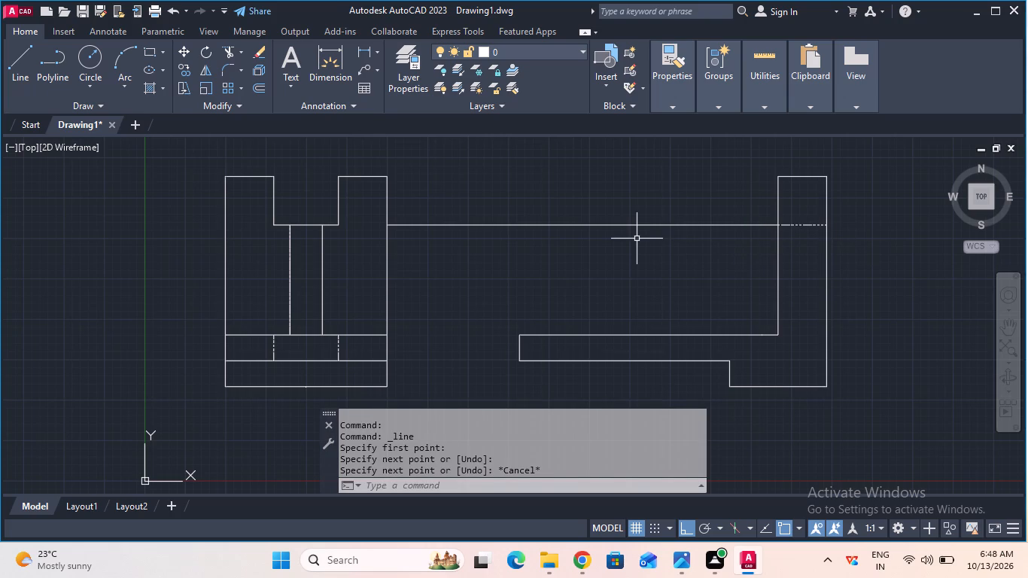
Trim away the projection line between the front view and the side view's upright.
left_click(228, 50)
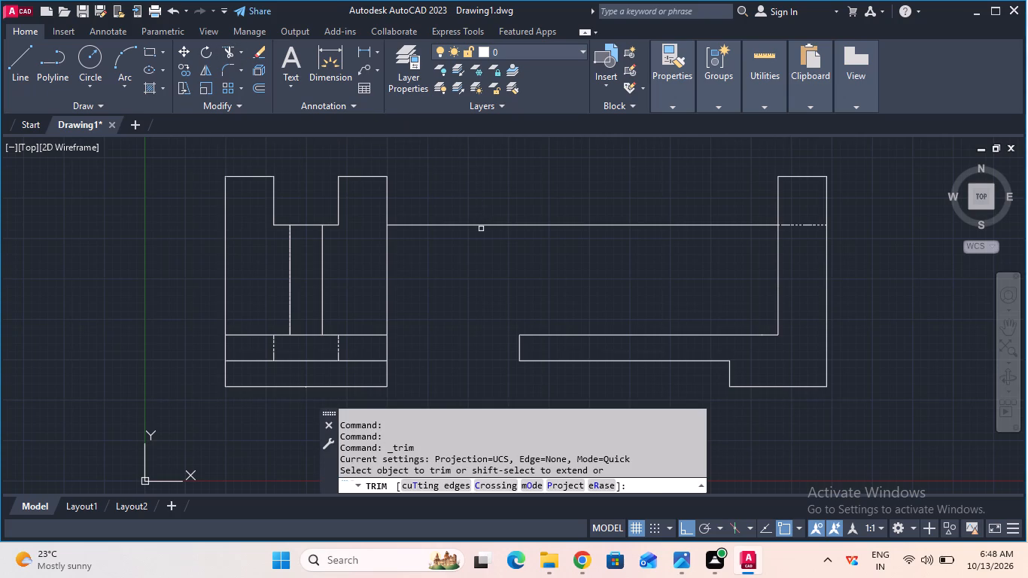
left_click(482, 223)
key("Escape")
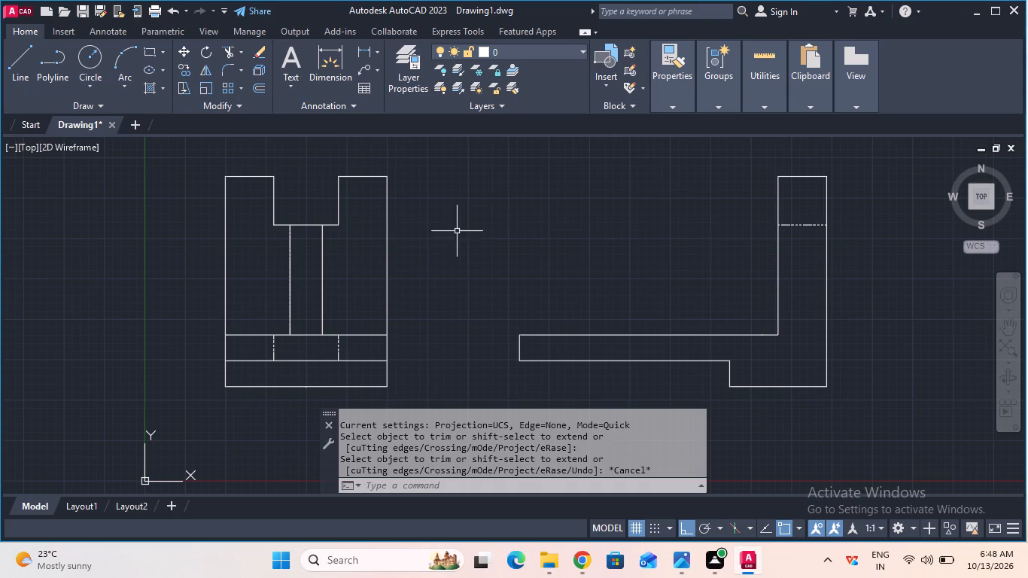
Offset the side view upright's inner vertical edge by 32 mm toward the base's free end.
left_click(253, 87)
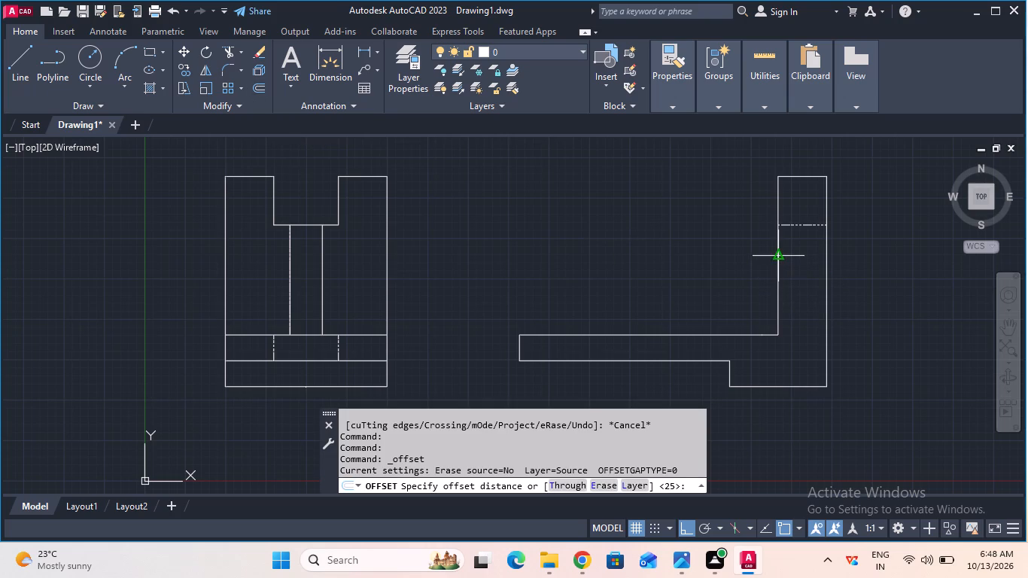
left_click(776, 254)
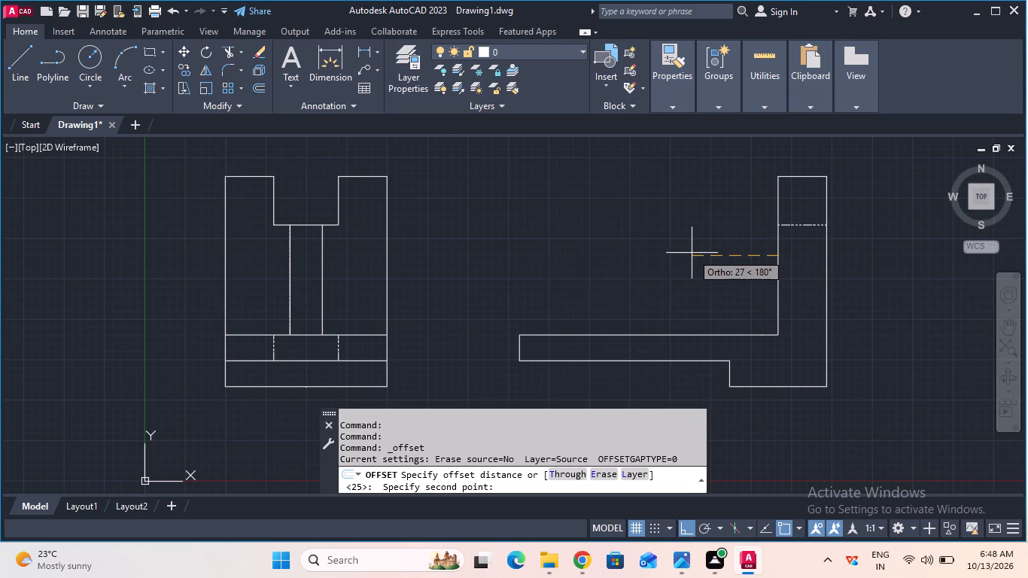
type("32")
key("Return")
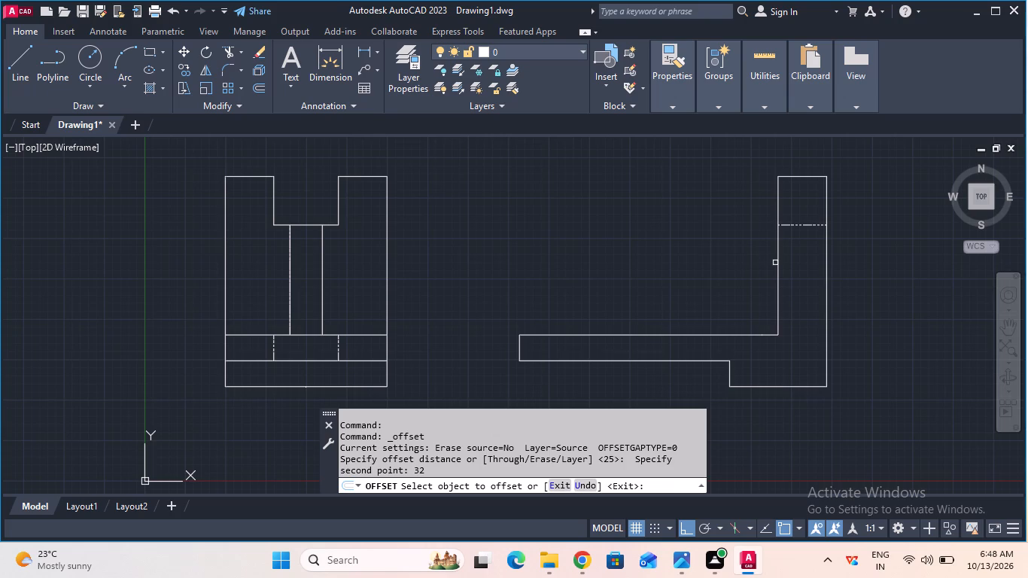
left_click(777, 263)
left_click(715, 272)
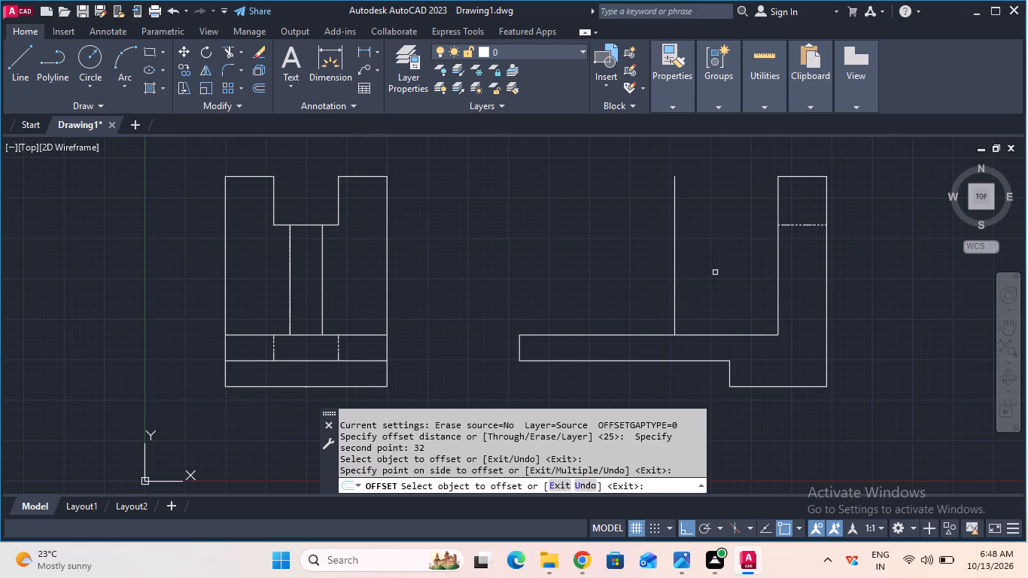
key("Escape")
Turn off Ortho mode.
left_click(692, 519)
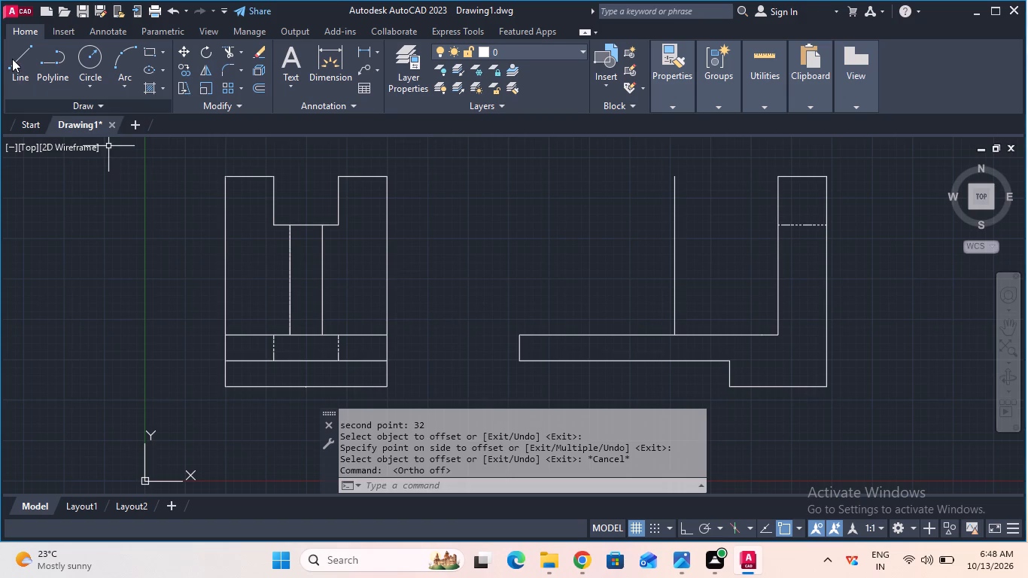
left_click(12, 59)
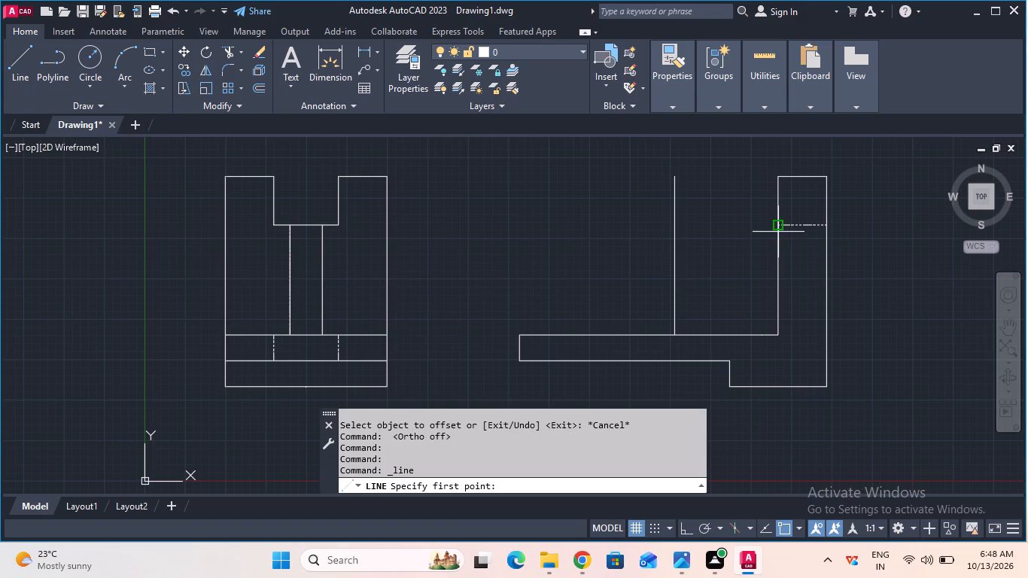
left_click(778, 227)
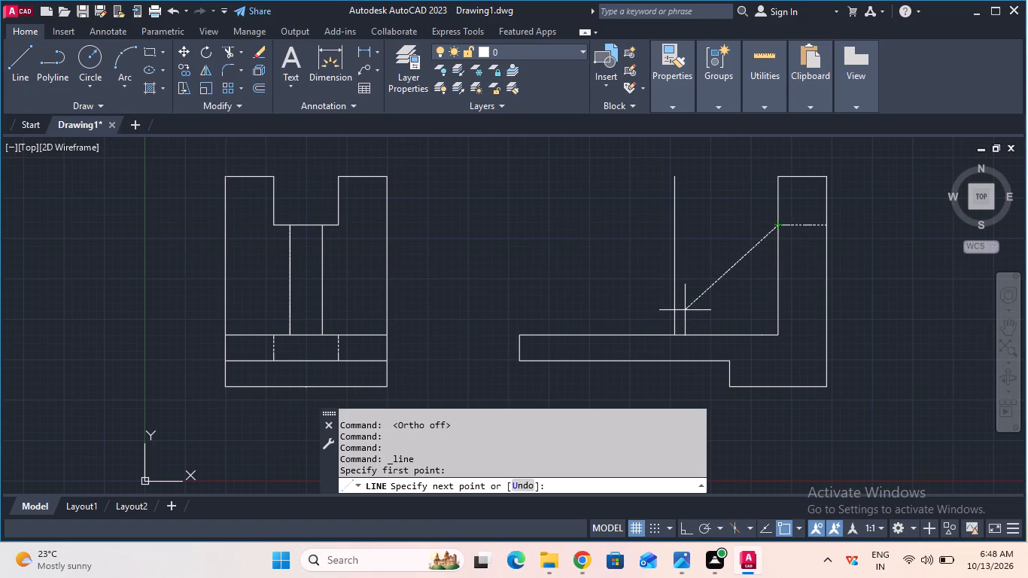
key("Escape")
Draw the rib's slanted edge as a solid line from the centre line's inner end to the foot of the offset line.
scroll(685, 310, "up", 2)
scroll(685, 310, "down", 2)
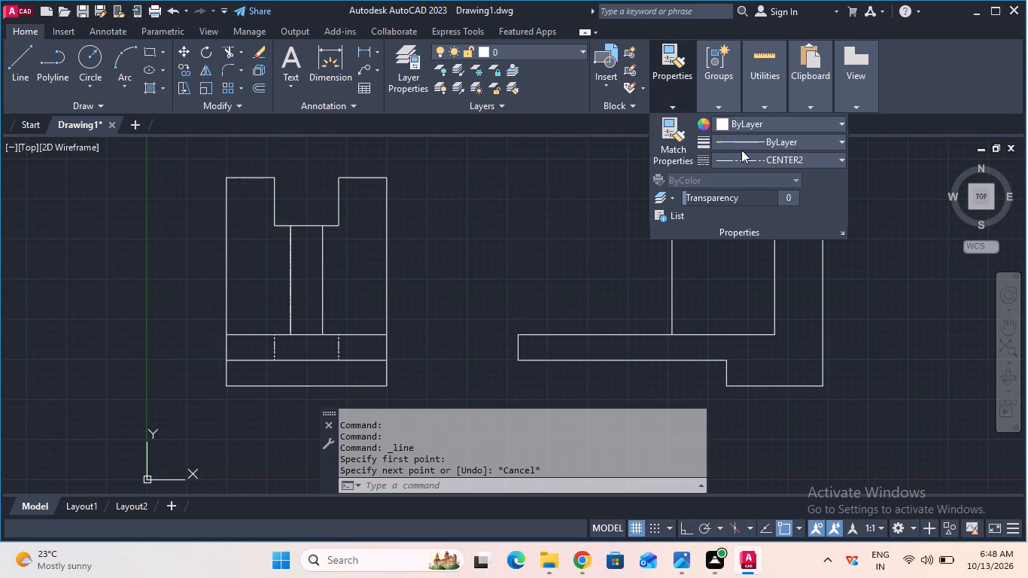
left_click(750, 157)
left_click(756, 181)
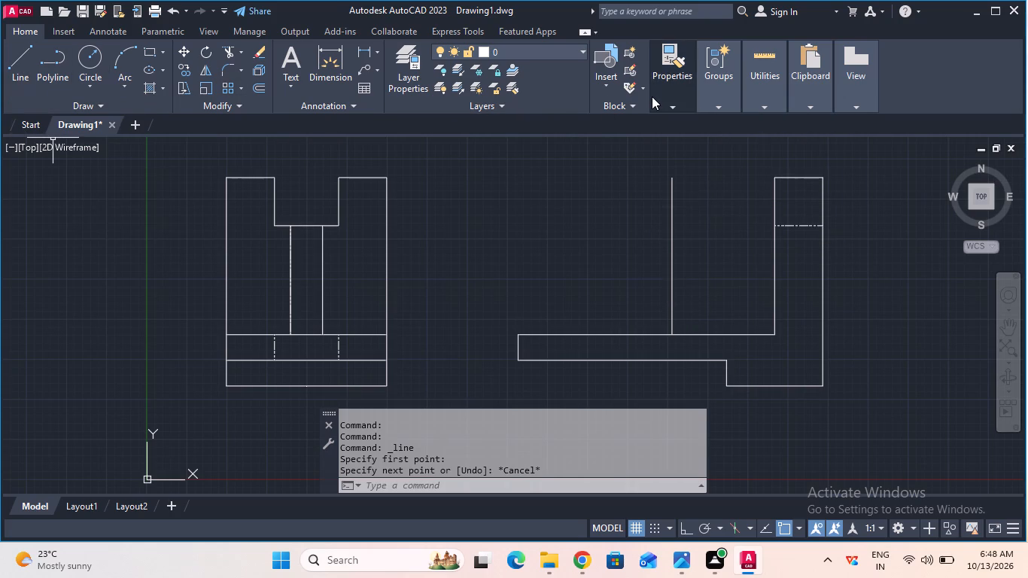
left_click(14, 78)
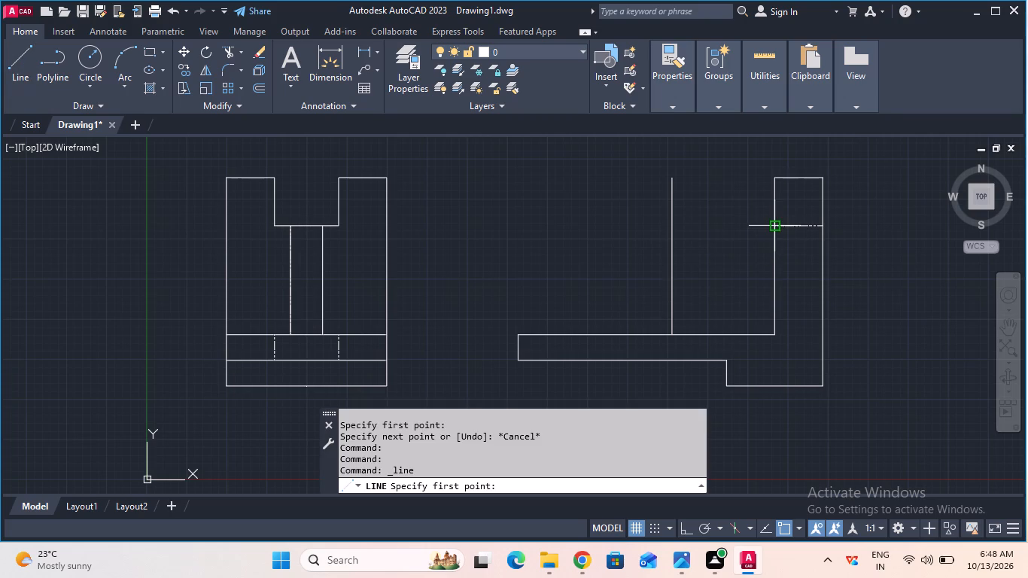
left_click(777, 228)
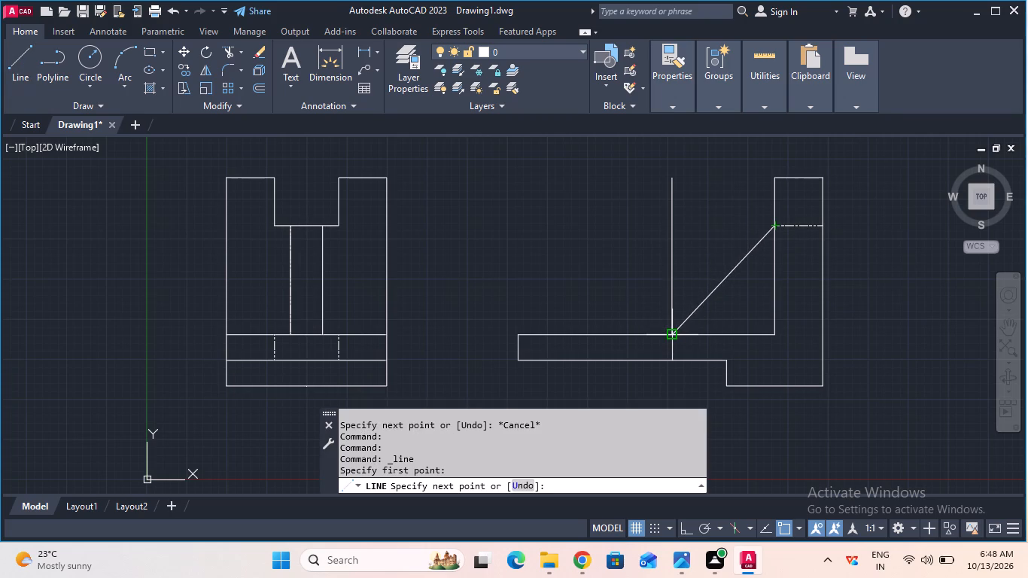
left_click(672, 332)
key("Escape")
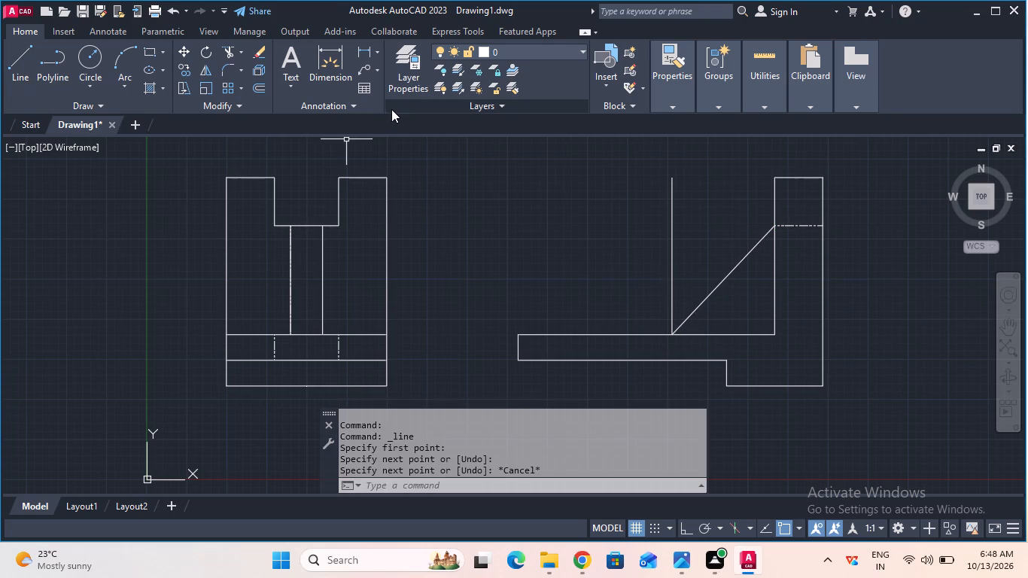
Erase the vertical offset construction line at the rib's foot in the side view.
left_click(250, 53)
left_click(672, 228)
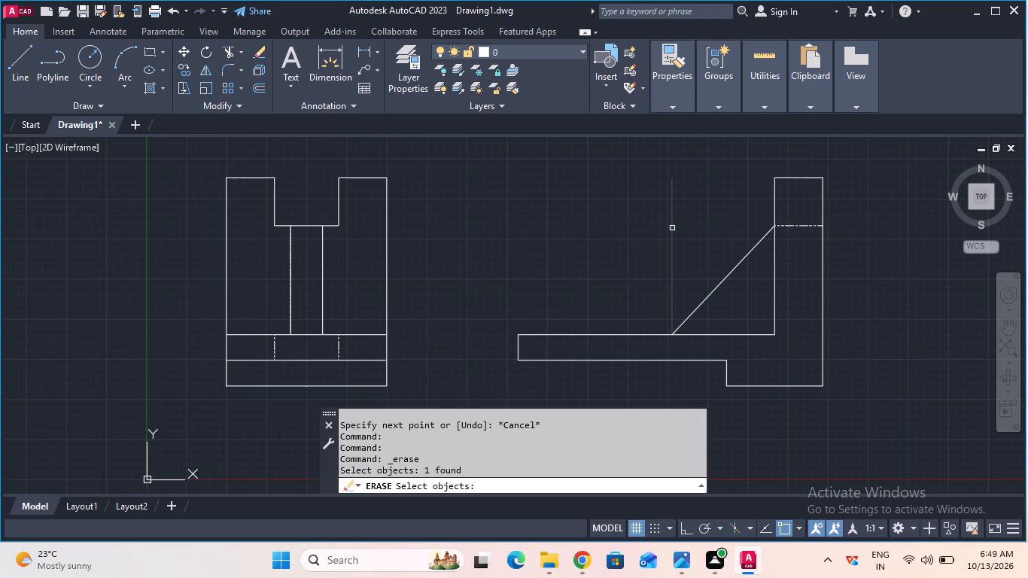
key("Return")
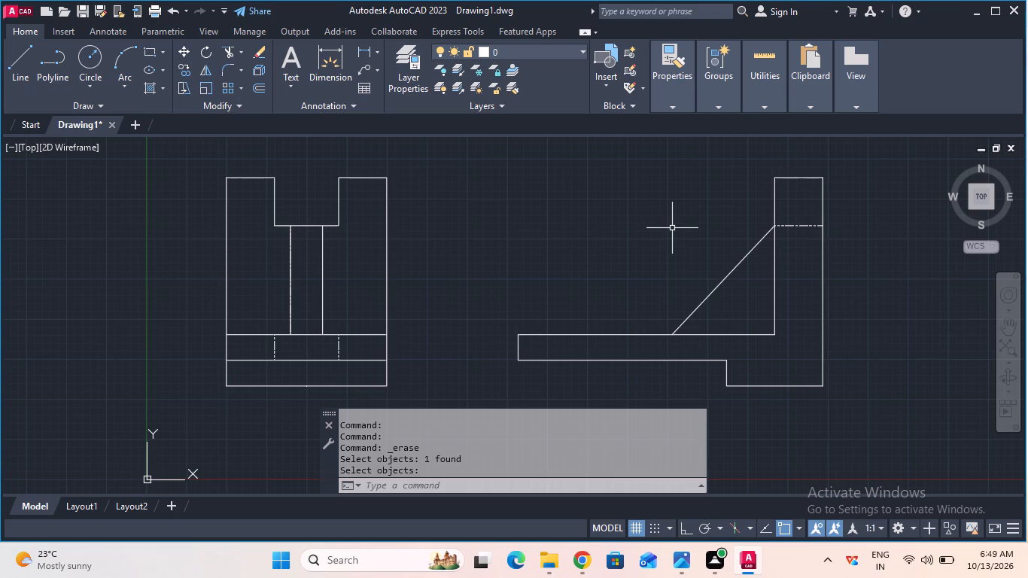
With Ortho mode on, offset the top view's upper edge, opposite the rounded corners, 15 mm inward toward the hole.
scroll(672, 228, "up", 1)
scroll(672, 228, "down", 3)
middle_click_drag(658, 218, 646, 265)
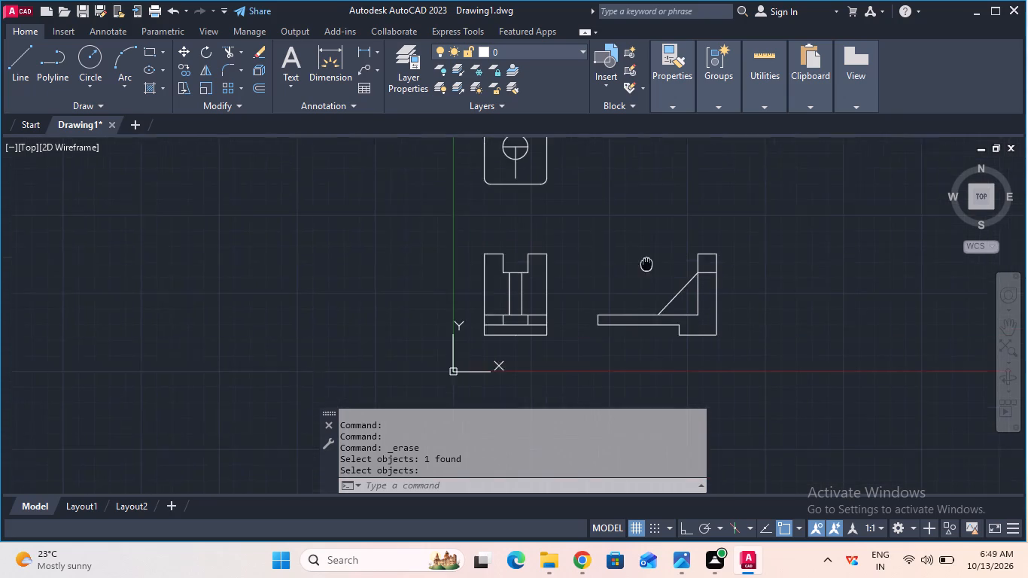
middle_click_drag(646, 265, 614, 355)
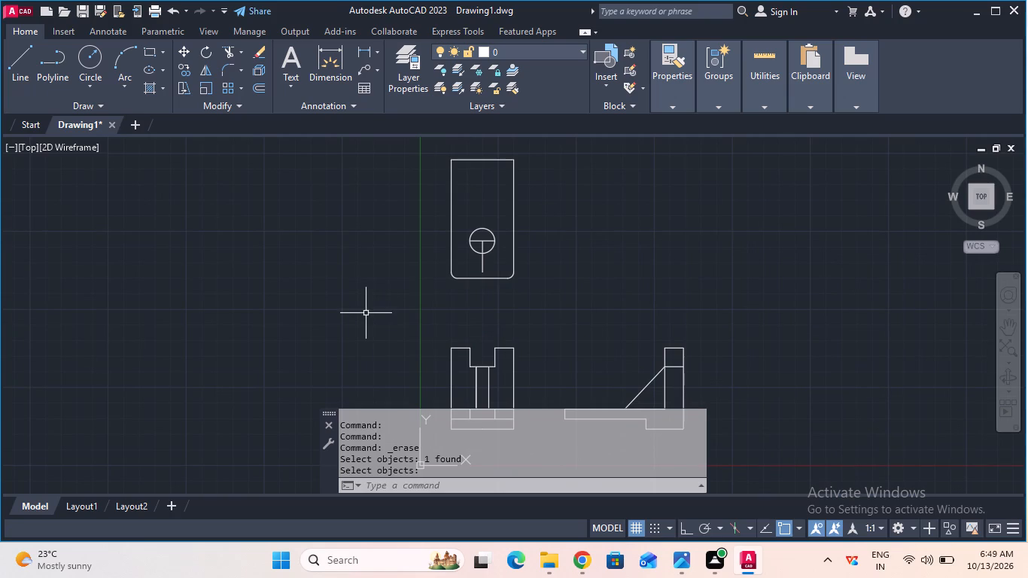
scroll(476, 184, "up", 1)
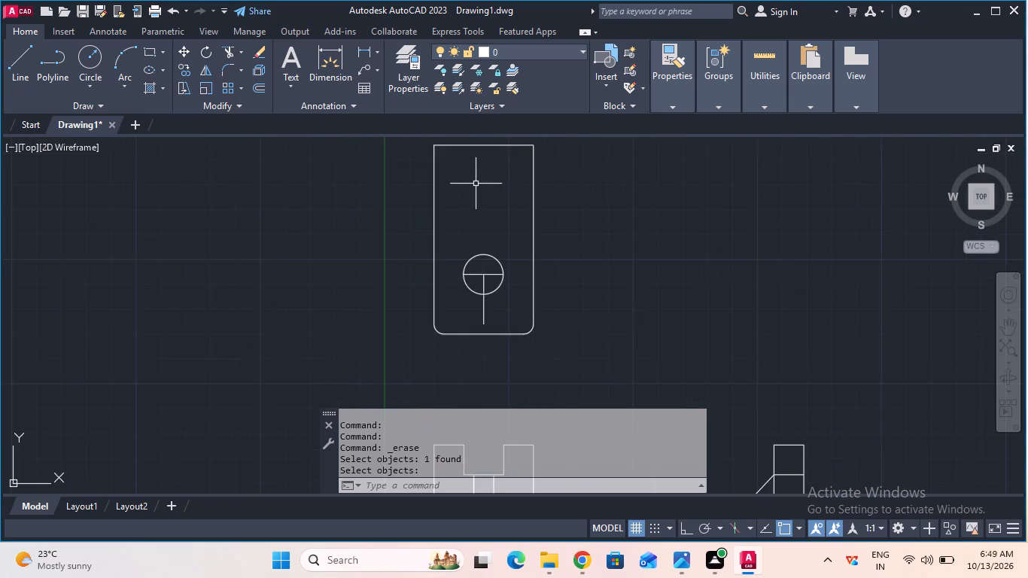
scroll(476, 184, "up", 1)
middle_click(451, 242)
middle_click_drag(476, 208, 443, 283)
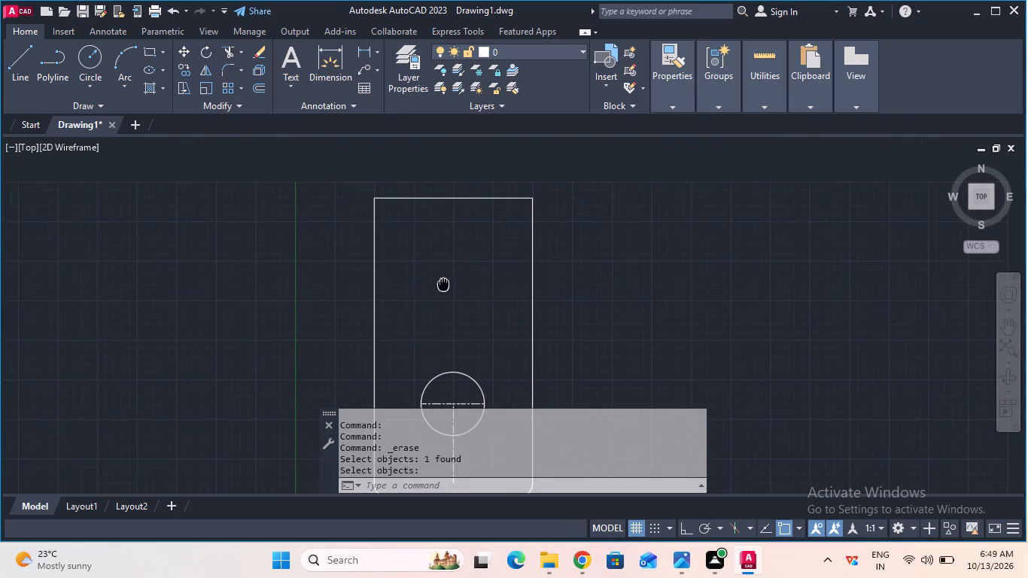
middle_click_drag(443, 283, 443, 283)
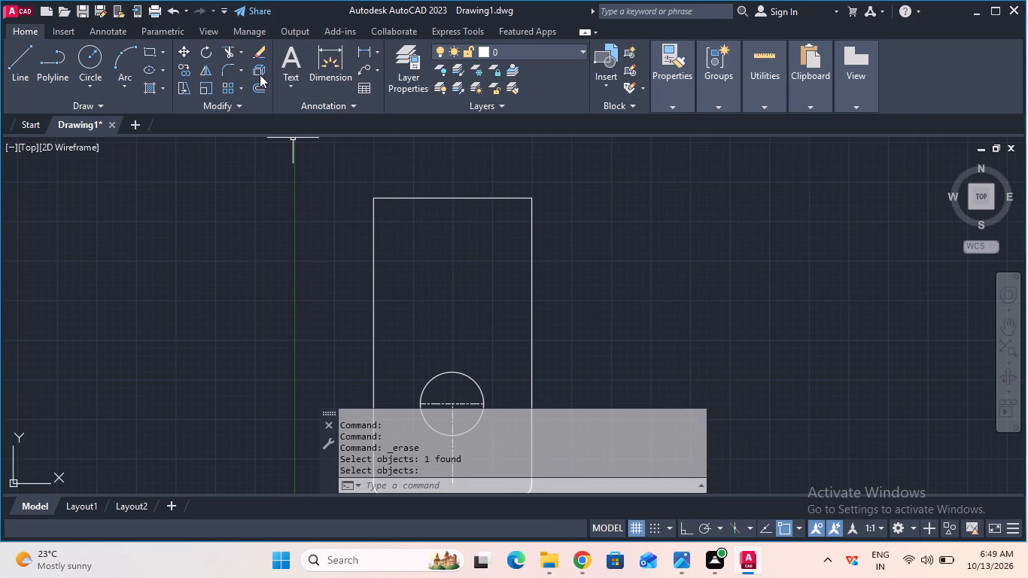
left_click(257, 81)
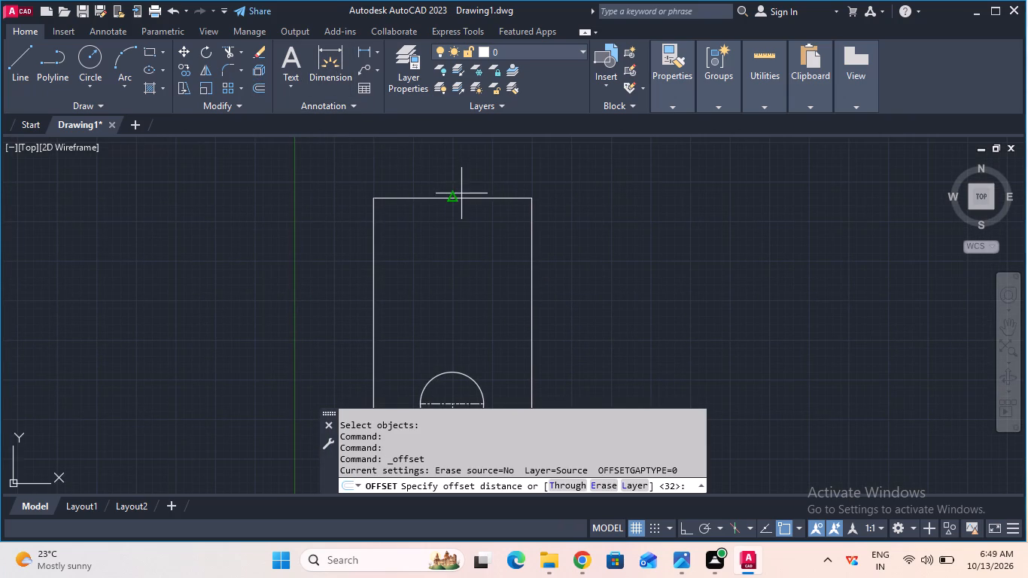
left_click(455, 196)
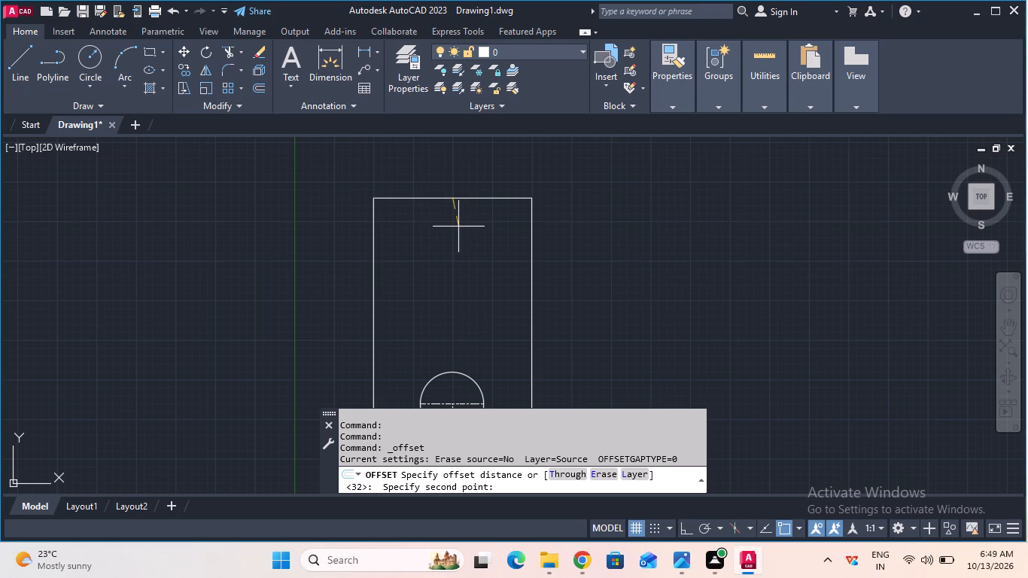
key("F8")
type("15")
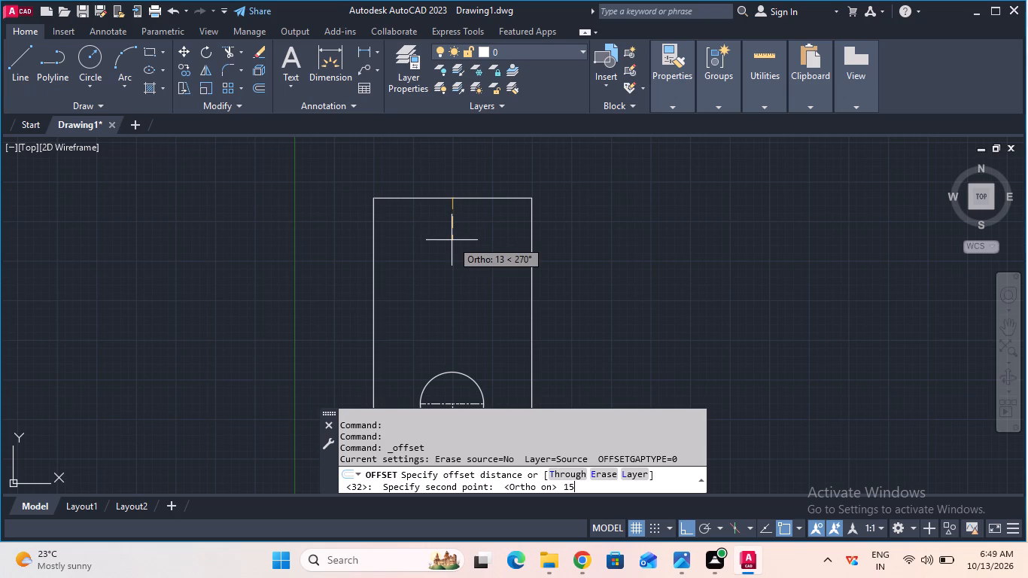
key("Return")
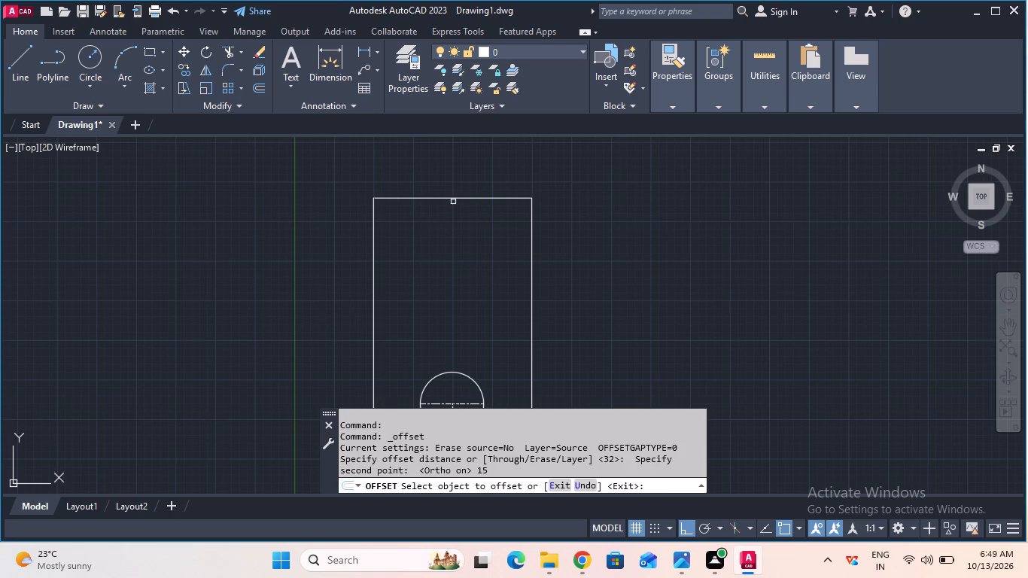
left_click(453, 197)
left_click(461, 219)
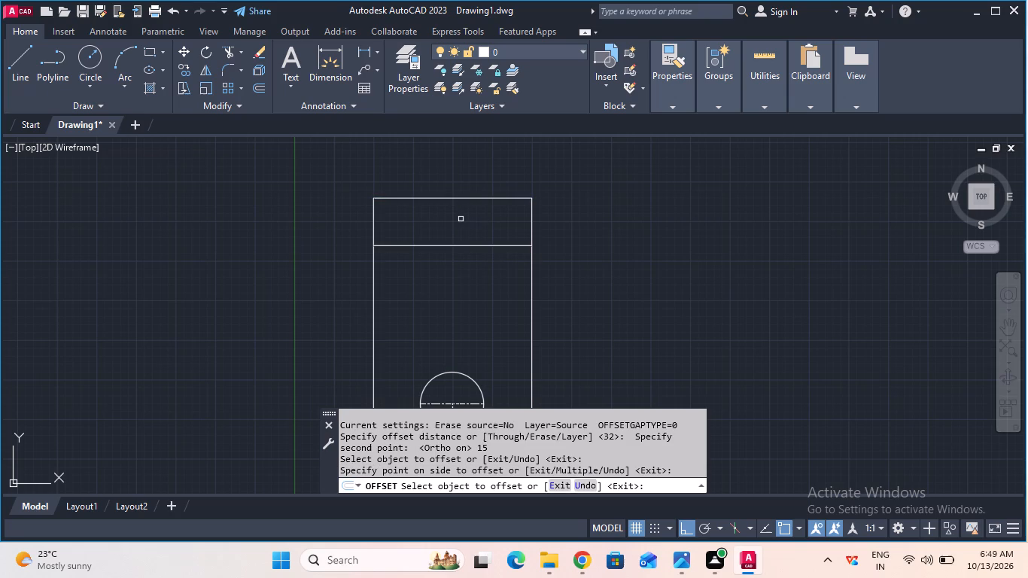
key("Escape")
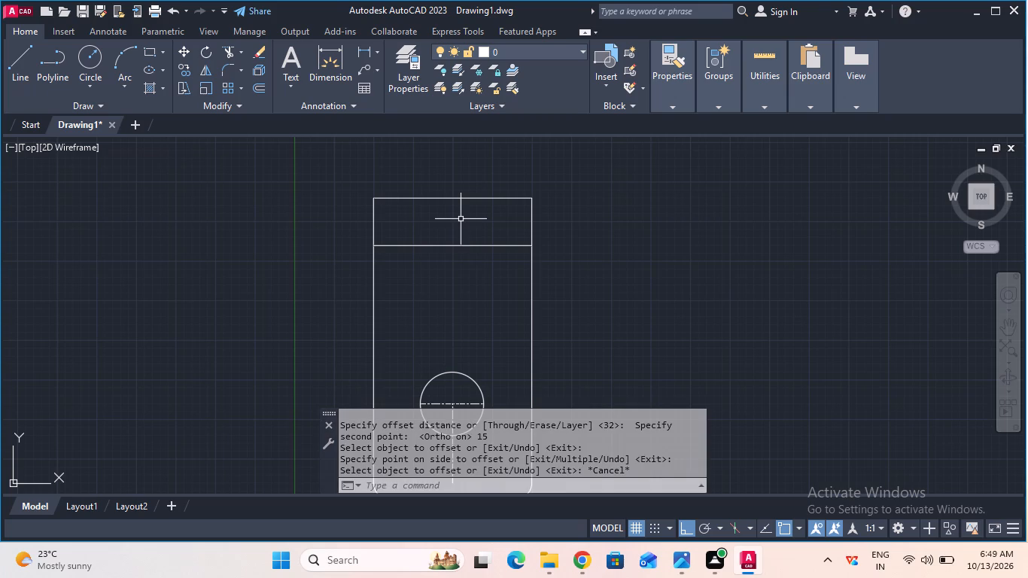
Draw two vertical lines from the hole circle's left and right quadrants up to the top view's upper edge.
left_click(19, 78)
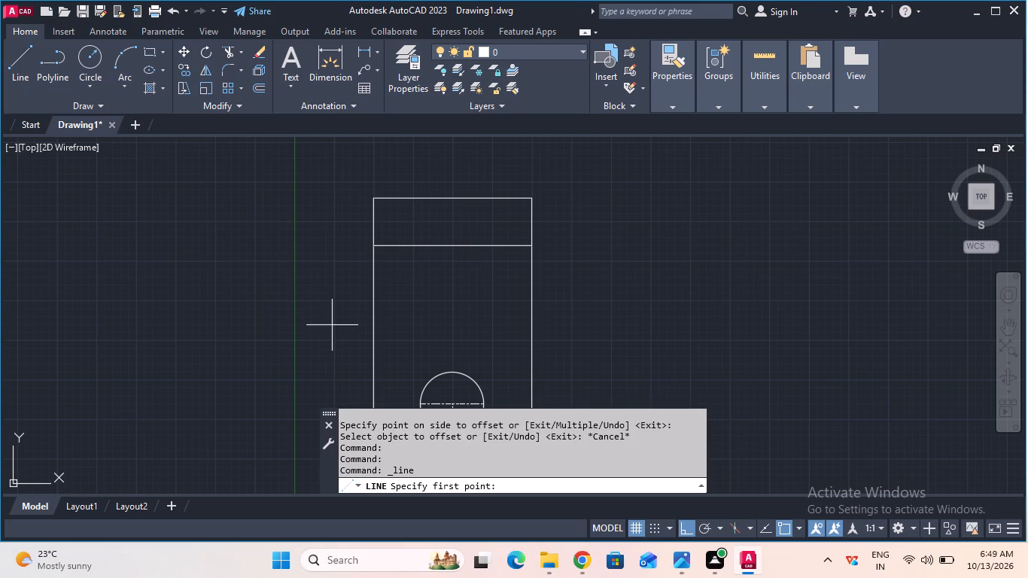
left_click(419, 400)
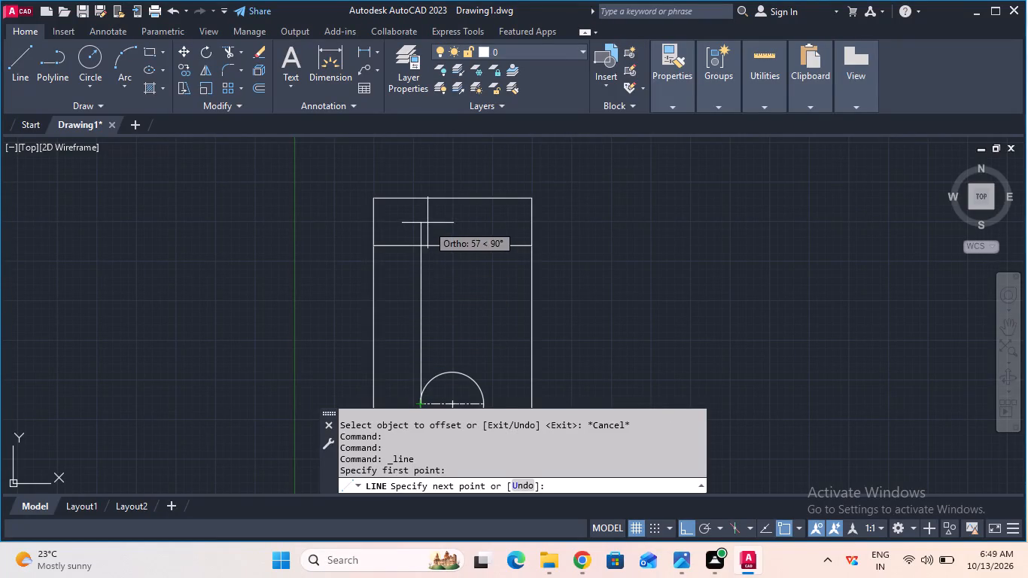
left_click(425, 204)
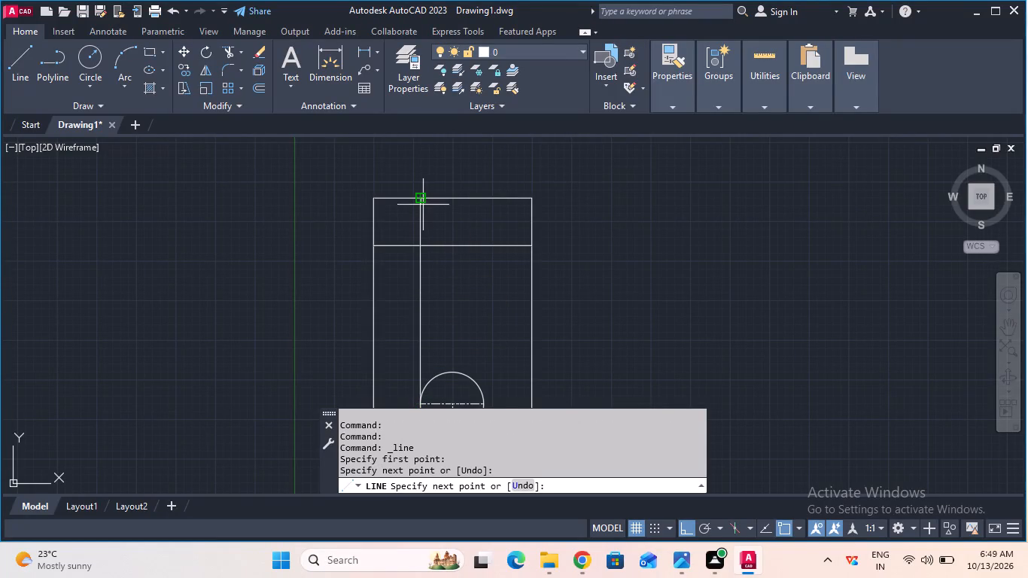
key("Escape")
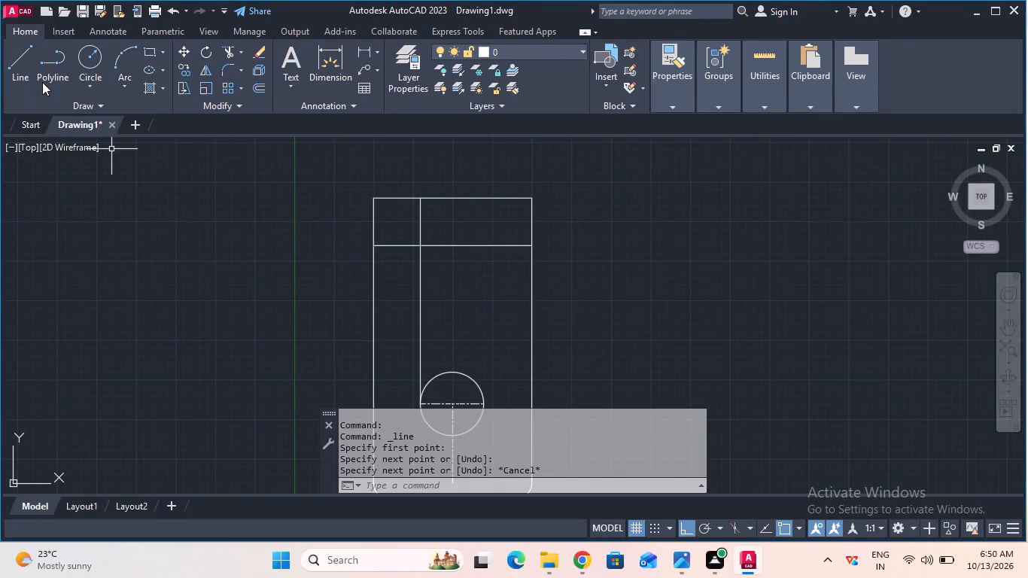
left_click(30, 75)
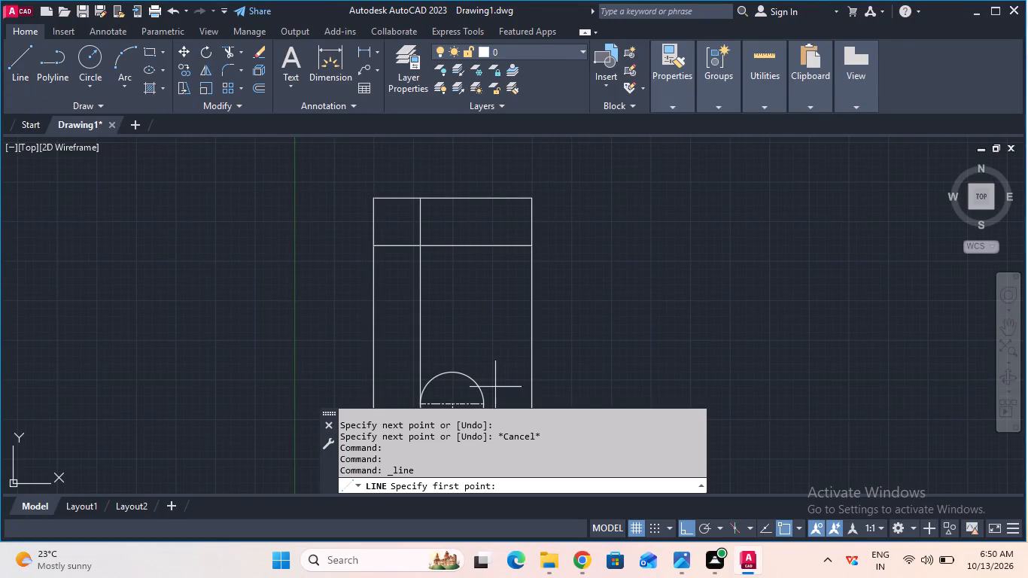
left_click(485, 401)
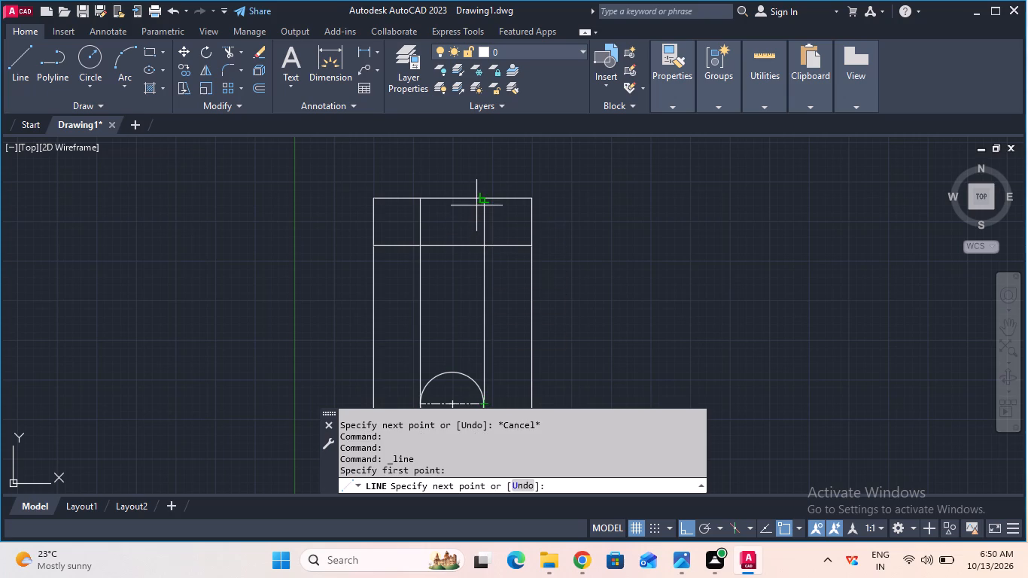
left_click(482, 200)
key("Escape")
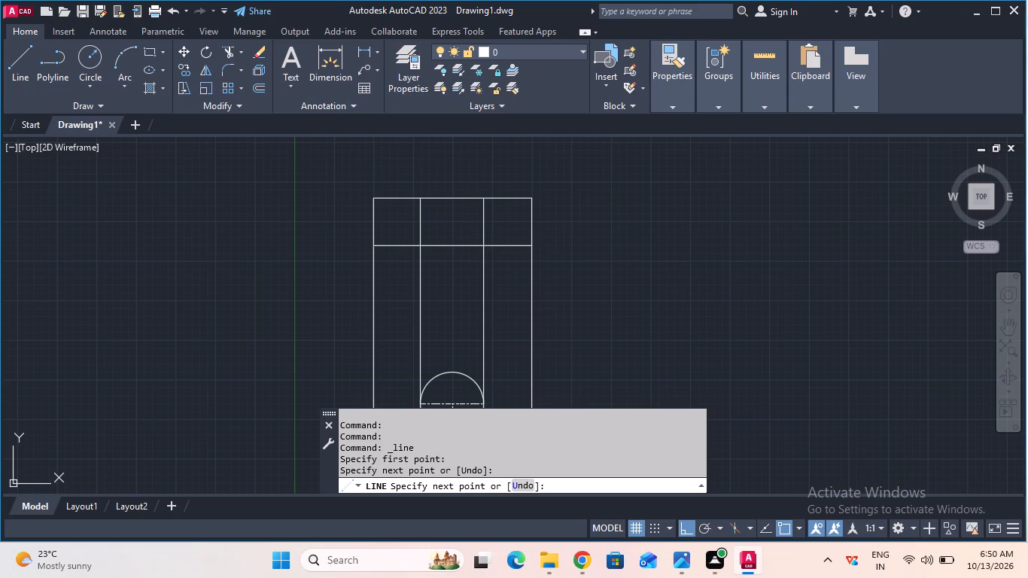
Trim both vertical lines between the 15 mm offset line and the circle, keeping only the portions inside the upright strip.
left_click(224, 46)
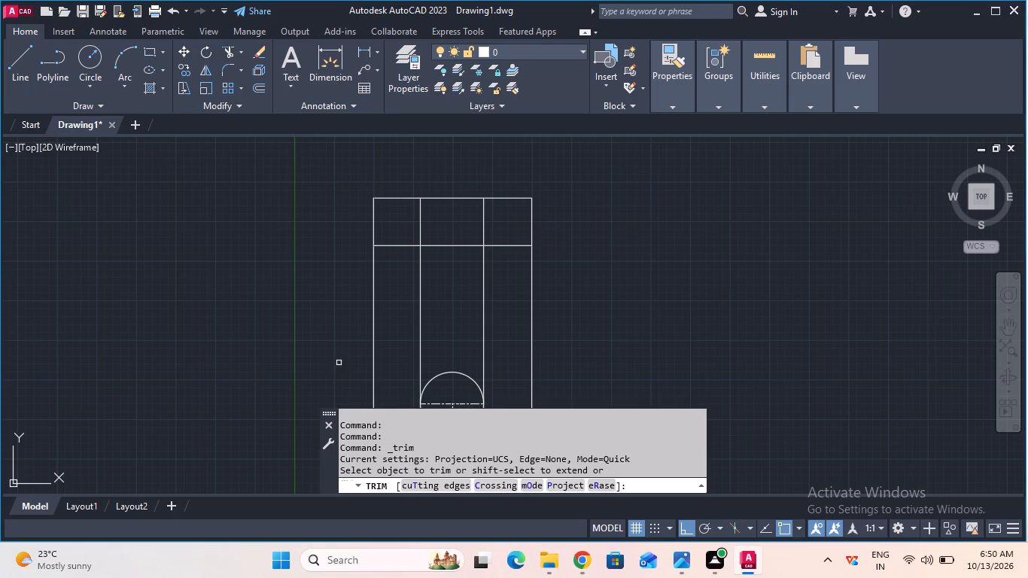
left_click(421, 336)
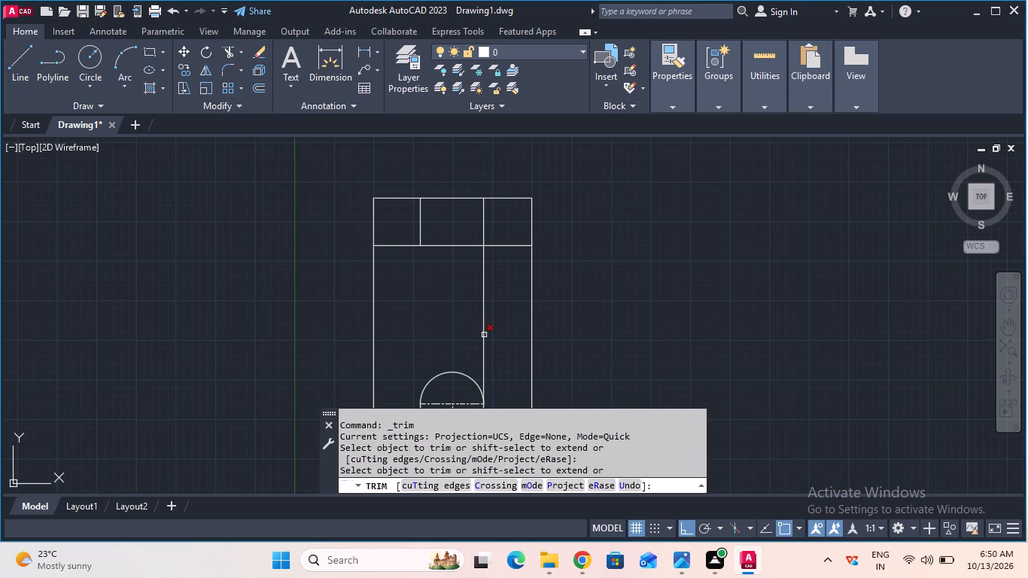
left_click(485, 335)
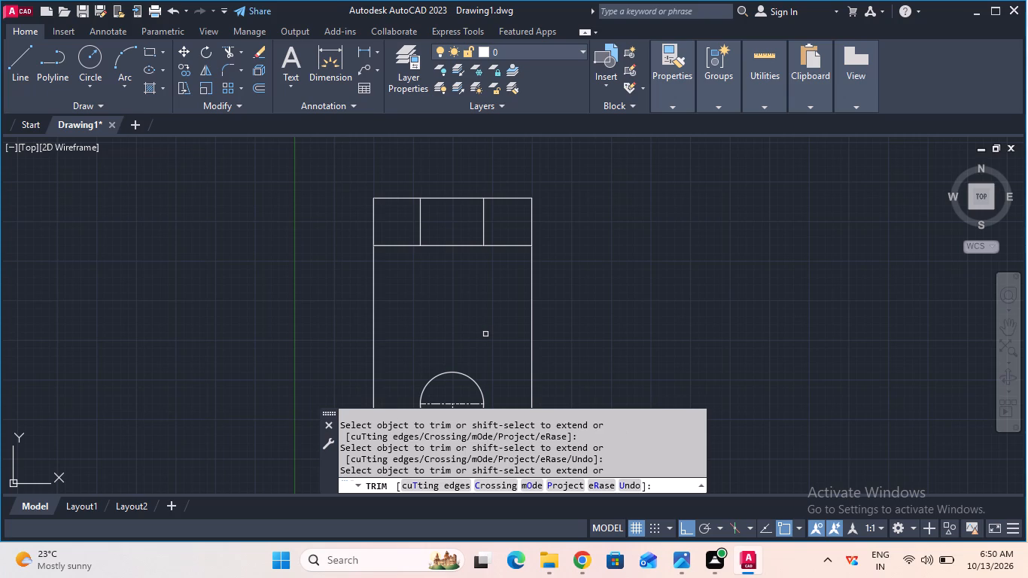
key("Escape")
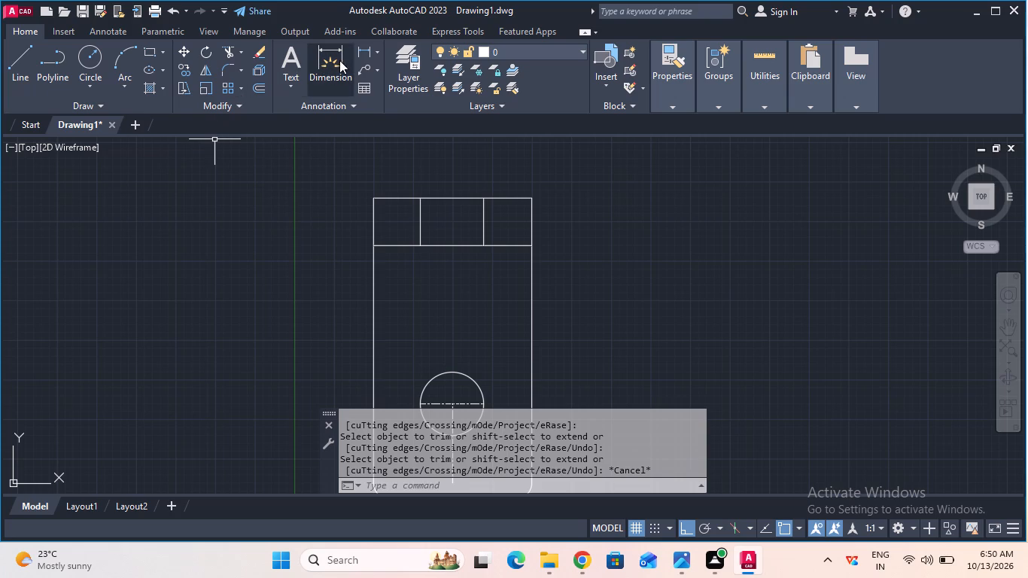
Add a centre line between the two short vertical slot lines in the top view's upright strip.
left_click(254, 90)
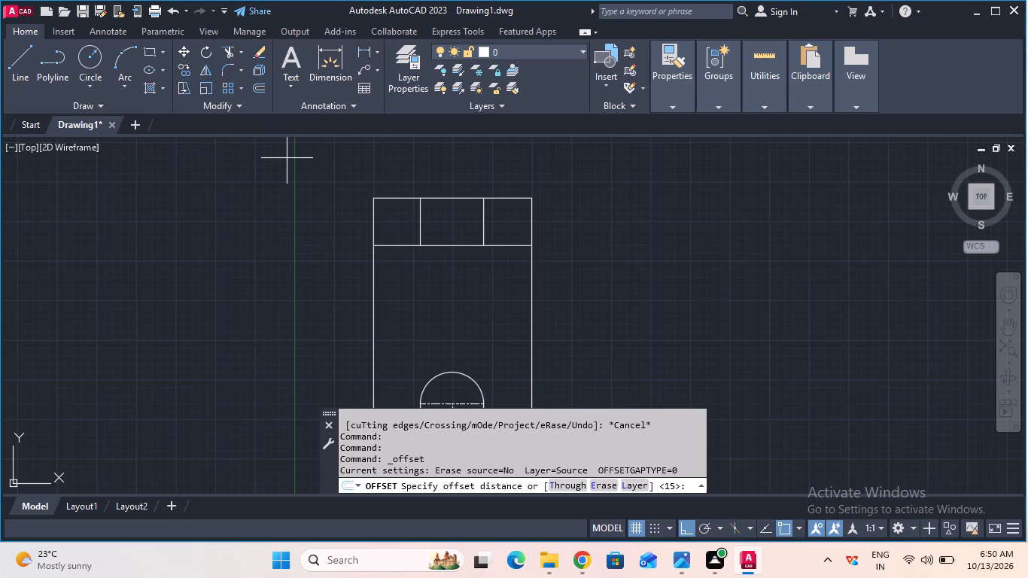
key("Escape")
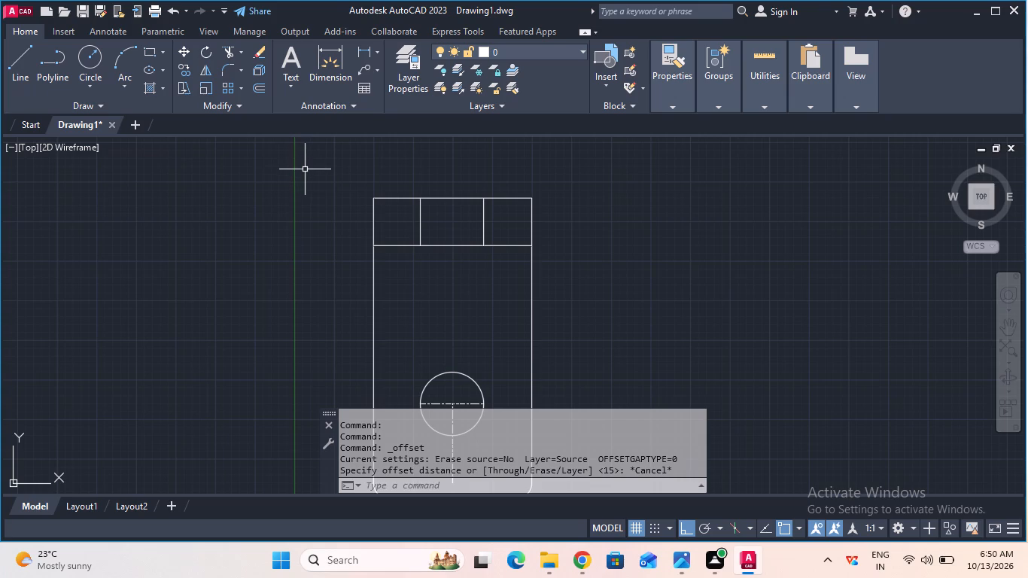
type("cl")
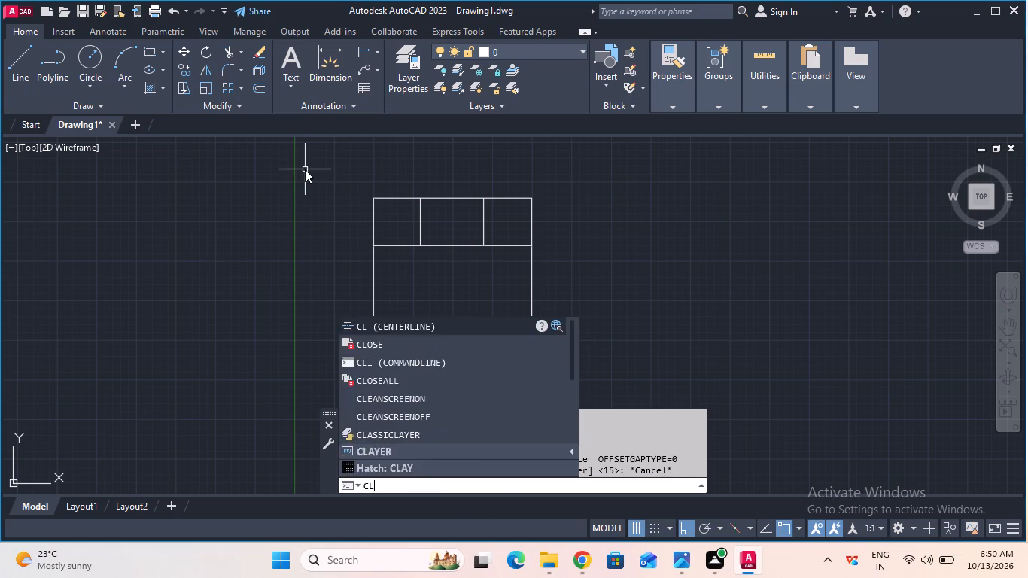
key("Return")
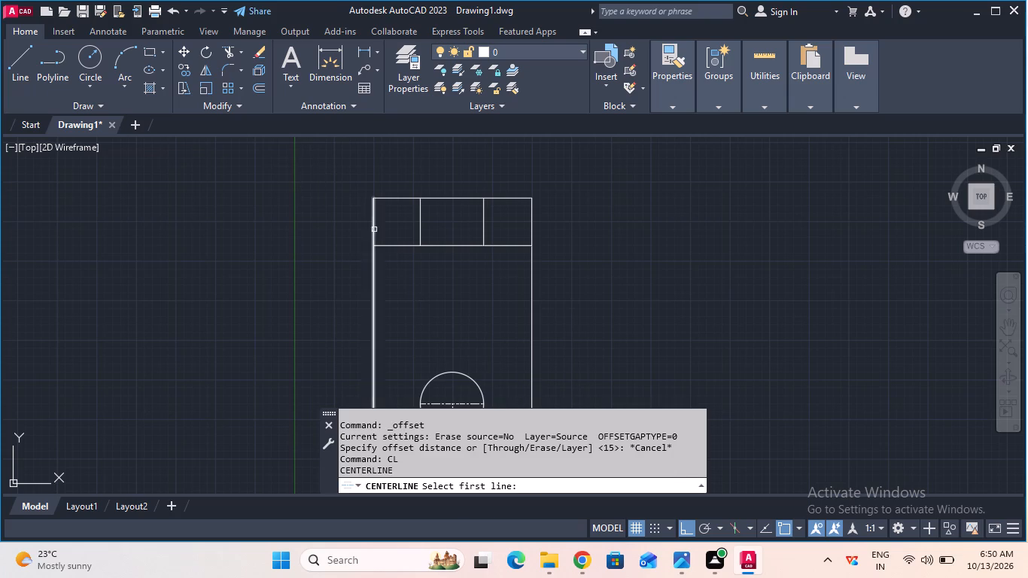
left_click(418, 221)
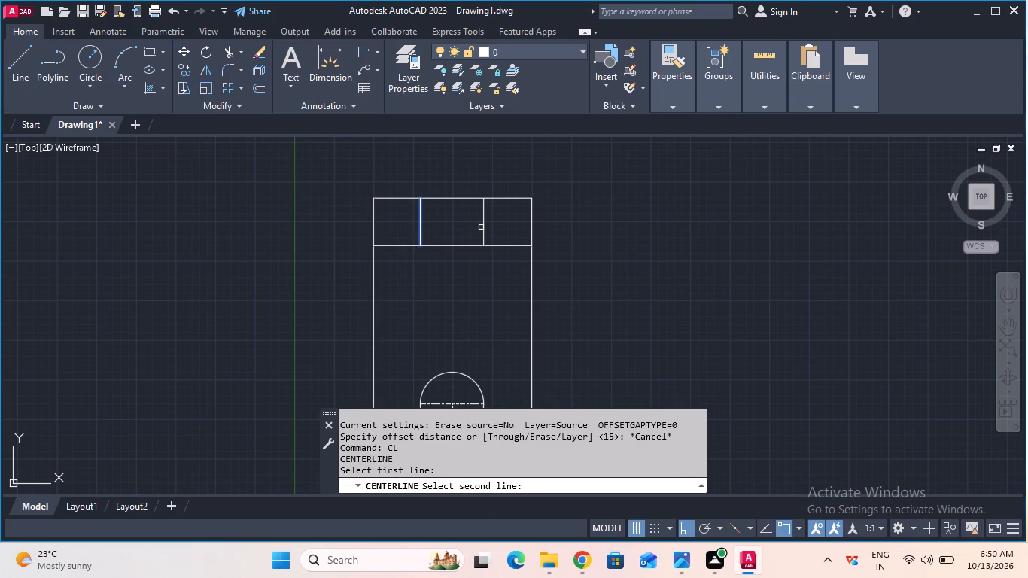
left_click(482, 227)
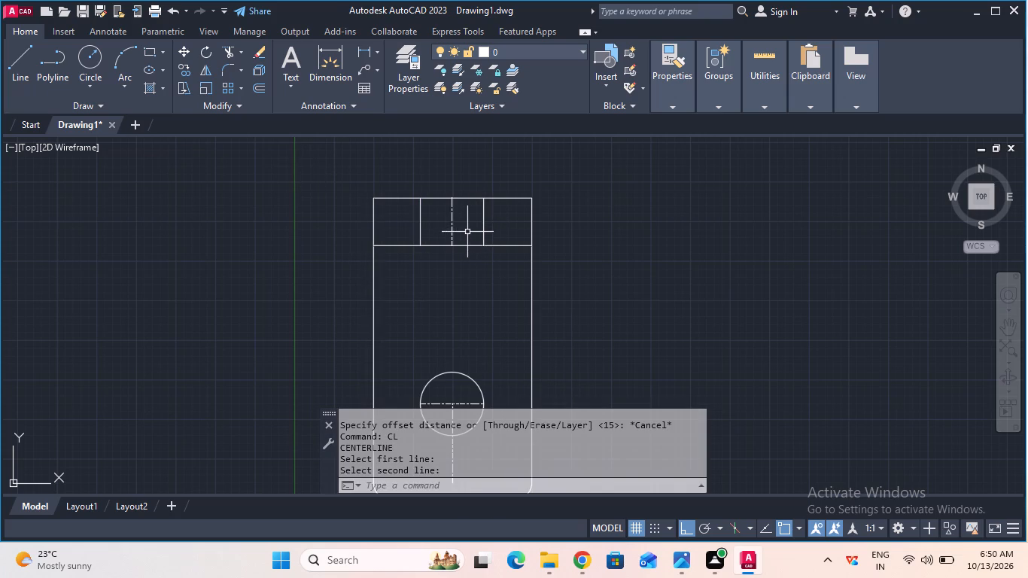
key("Escape")
Explode the new centre line between the slot lines in the top view.
left_click(453, 241)
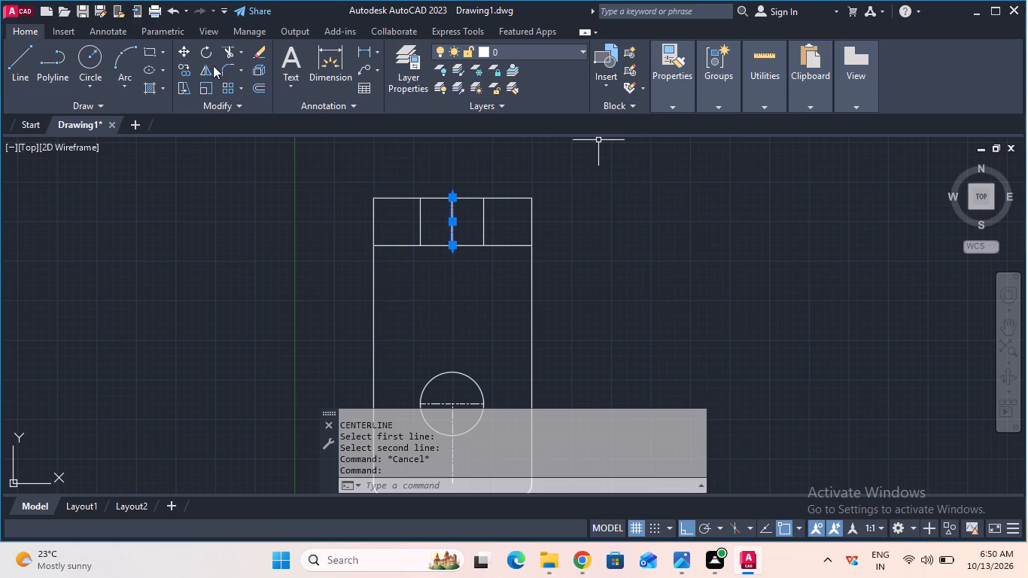
left_click(251, 71)
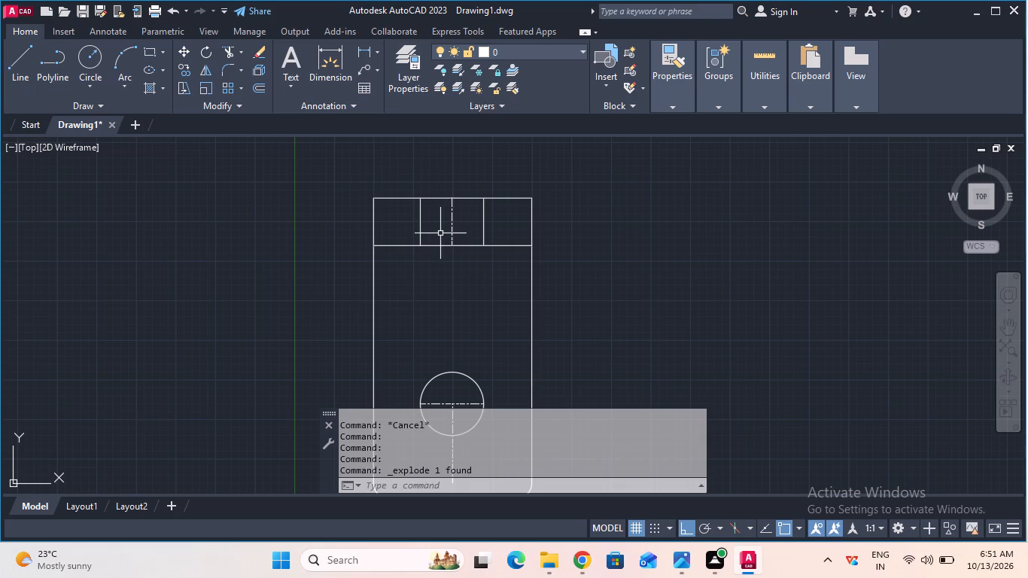
Measure the rib's vertical edge in the front view using a linear dimension, without placing it.
scroll(512, 310, "down", 2)
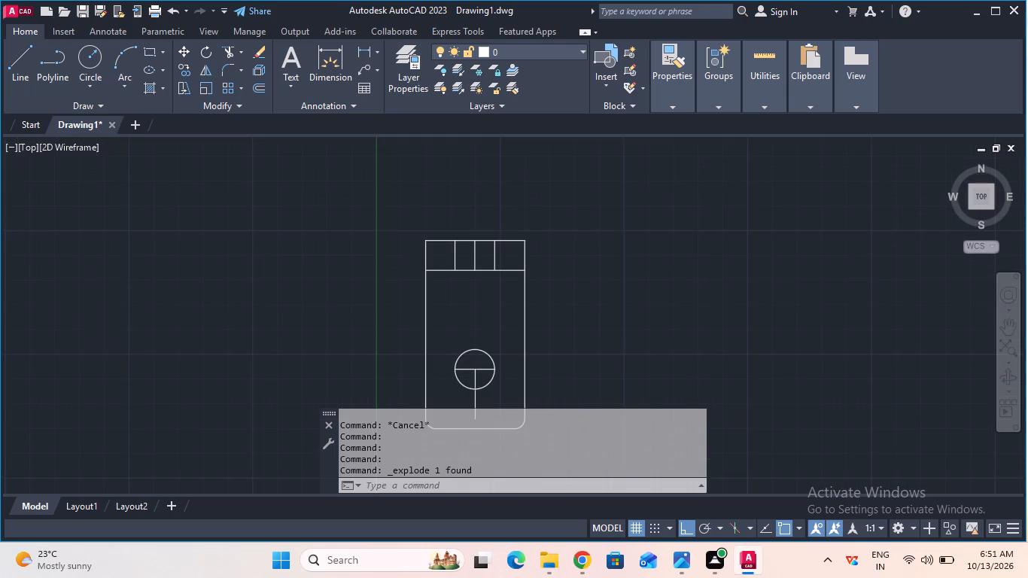
scroll(512, 310, "down", 2)
middle_click_drag(564, 318, 546, 236)
scroll(546, 236, "up", 2)
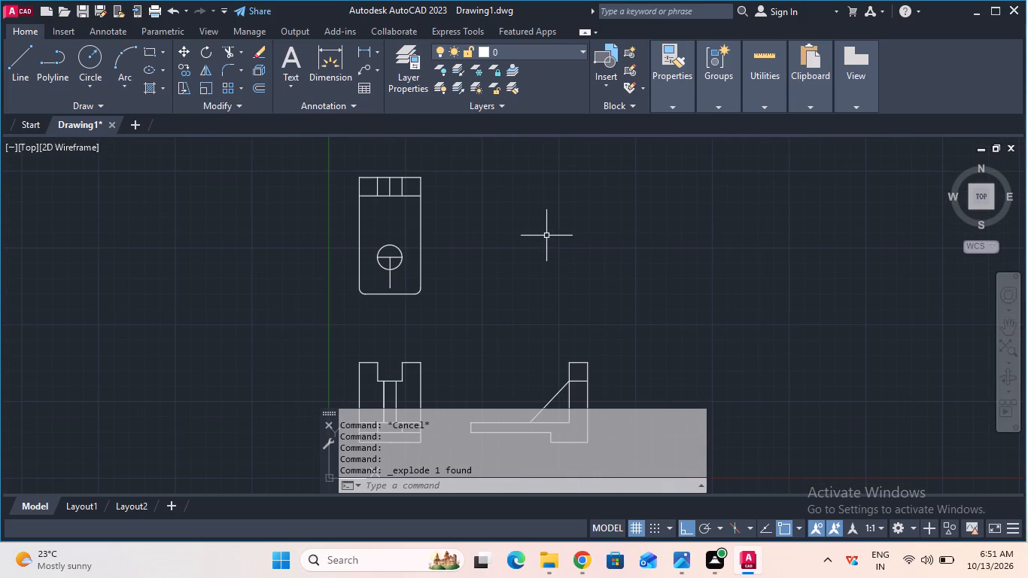
scroll(509, 305, "down", 1)
middle_click_drag(509, 304, 509, 303)
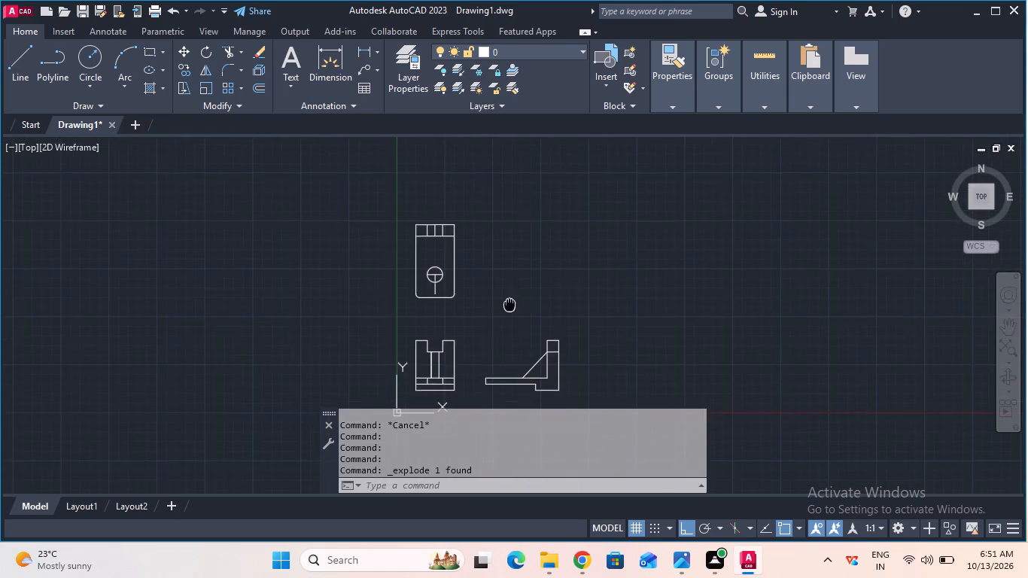
middle_click_drag(509, 303, 494, 212)
left_click(364, 53)
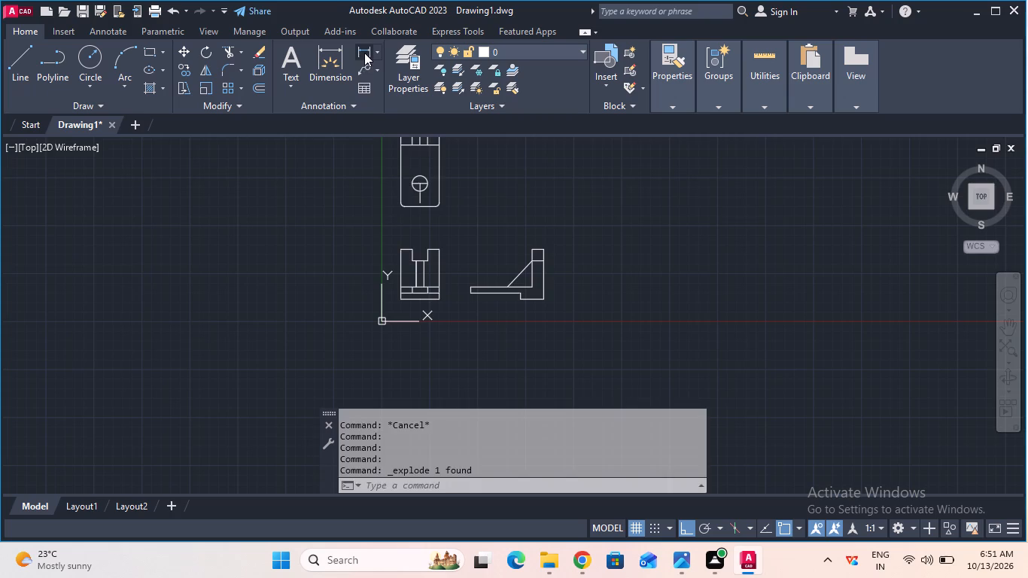
scroll(415, 221, "up", 2)
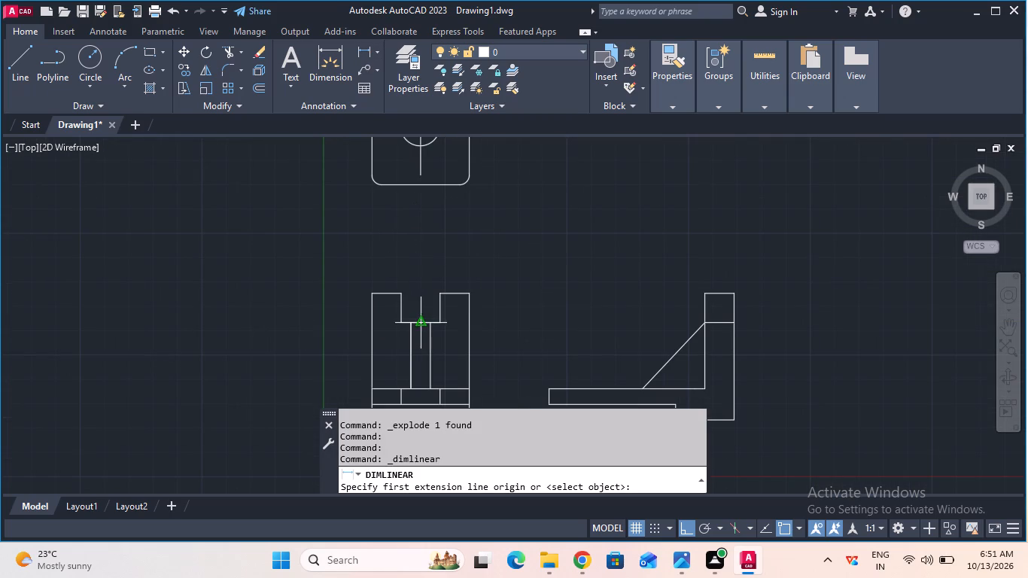
left_click(431, 324)
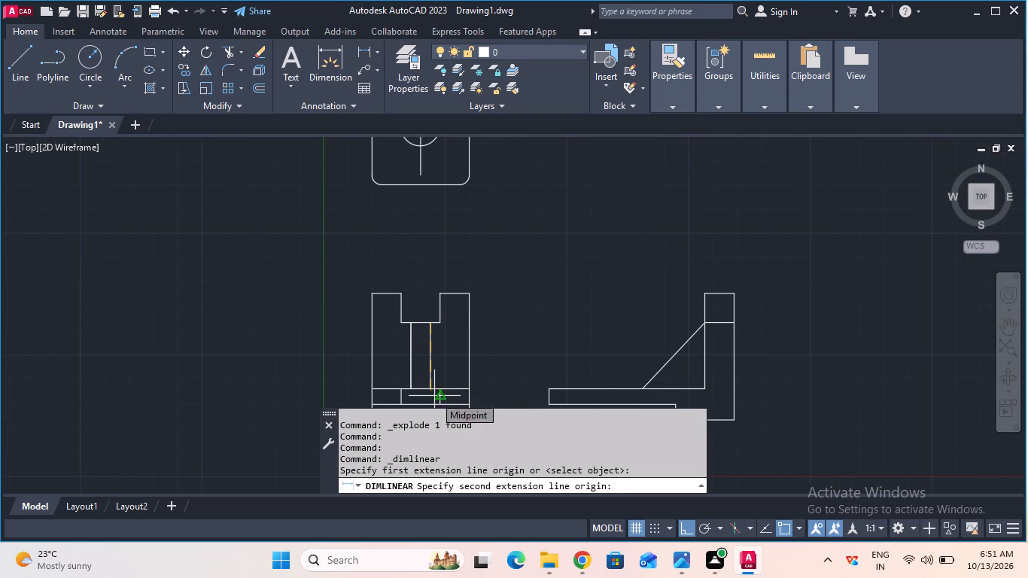
left_click(434, 393)
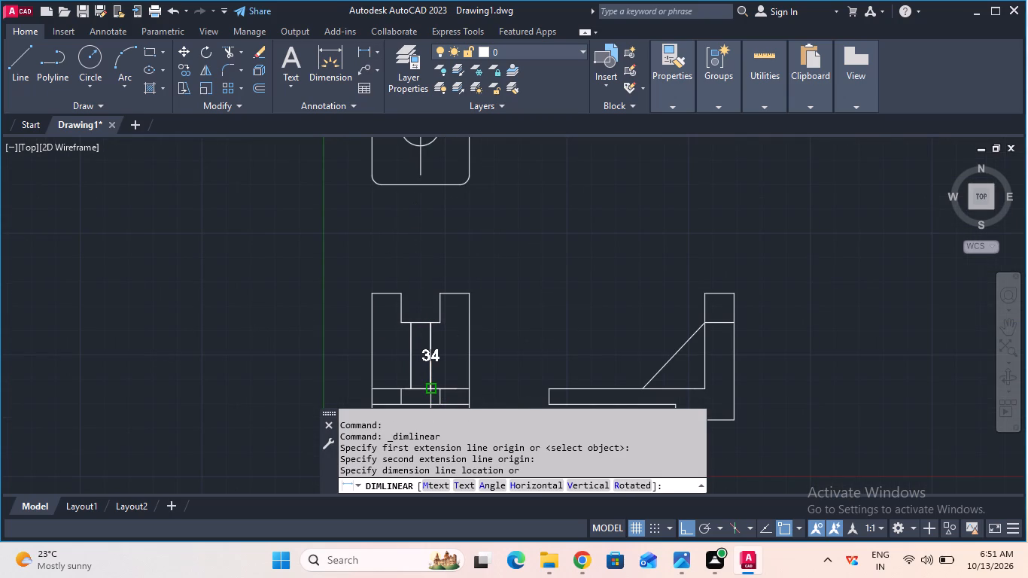
key("Escape")
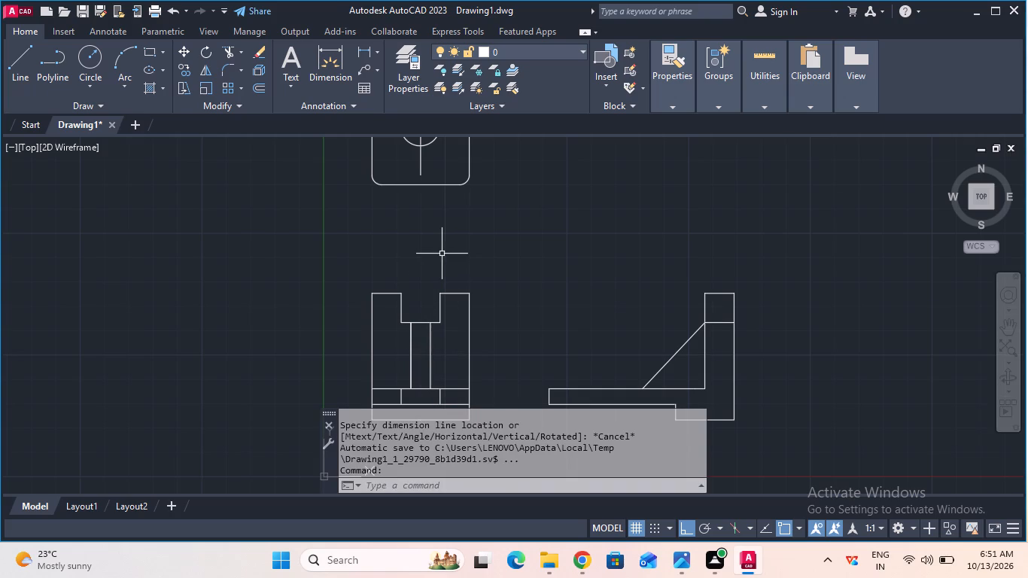
Set the current linetype to CENTER2 for new lines.
middle_click_drag(442, 253, 419, 383)
middle_click(413, 400)
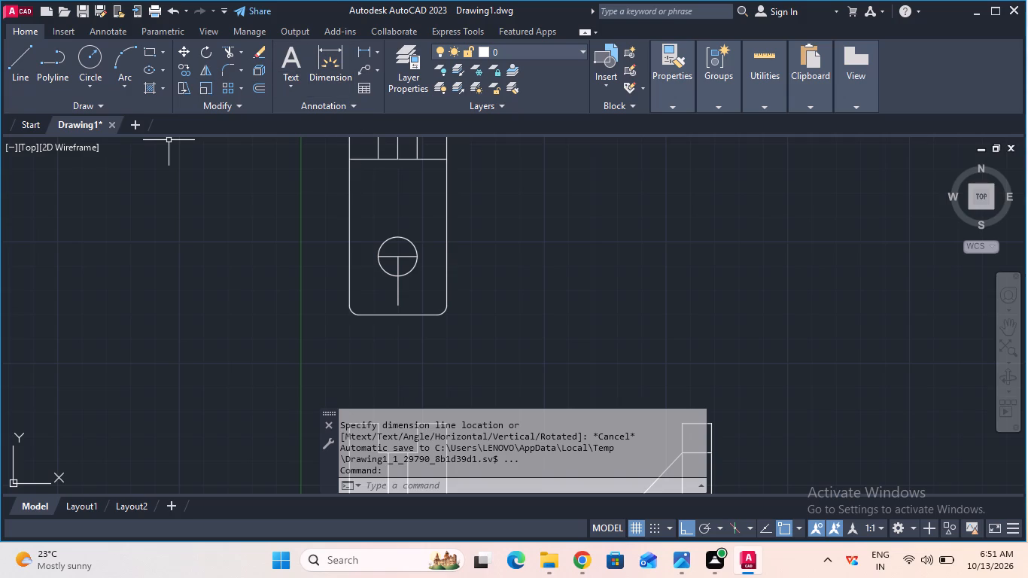
middle_click_drag(386, 166, 328, 245)
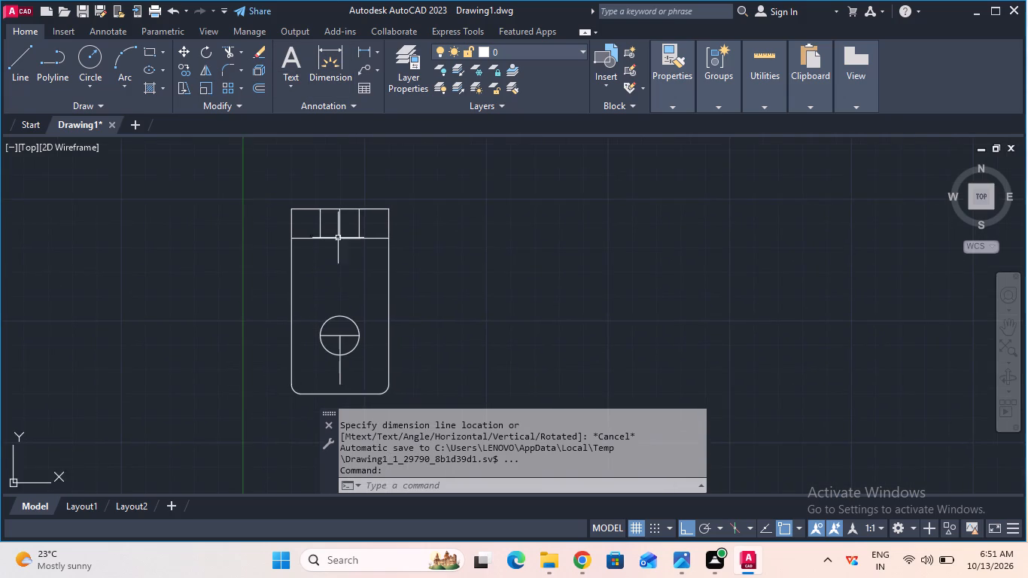
scroll(342, 236, "up", 2)
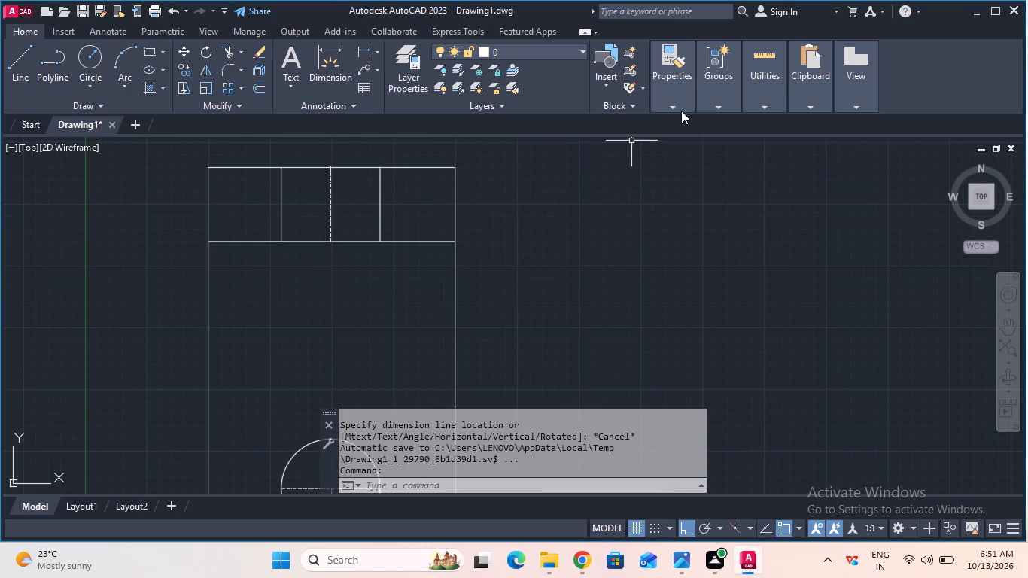
left_click(725, 154)
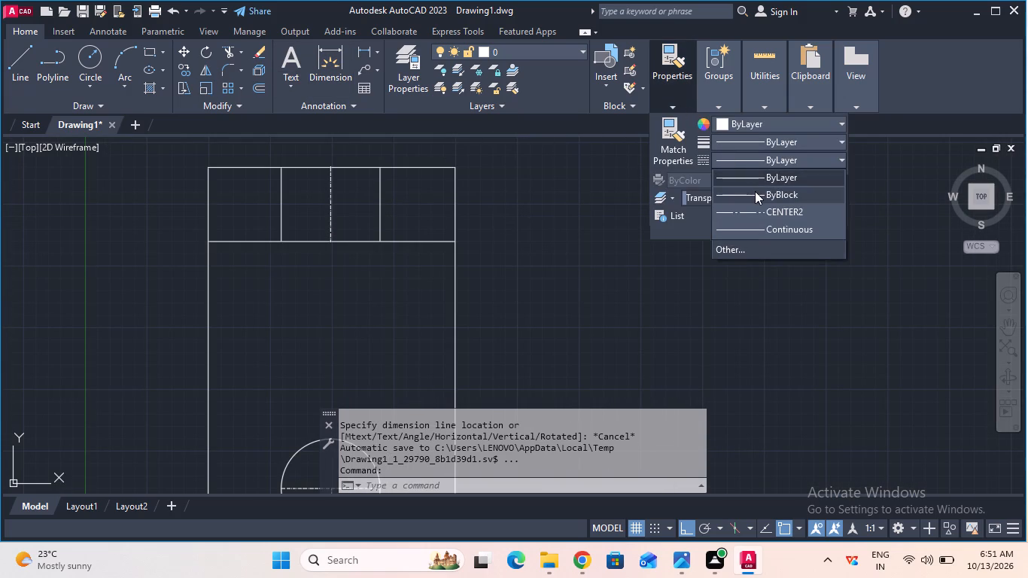
left_click(755, 191)
left_click(673, 99)
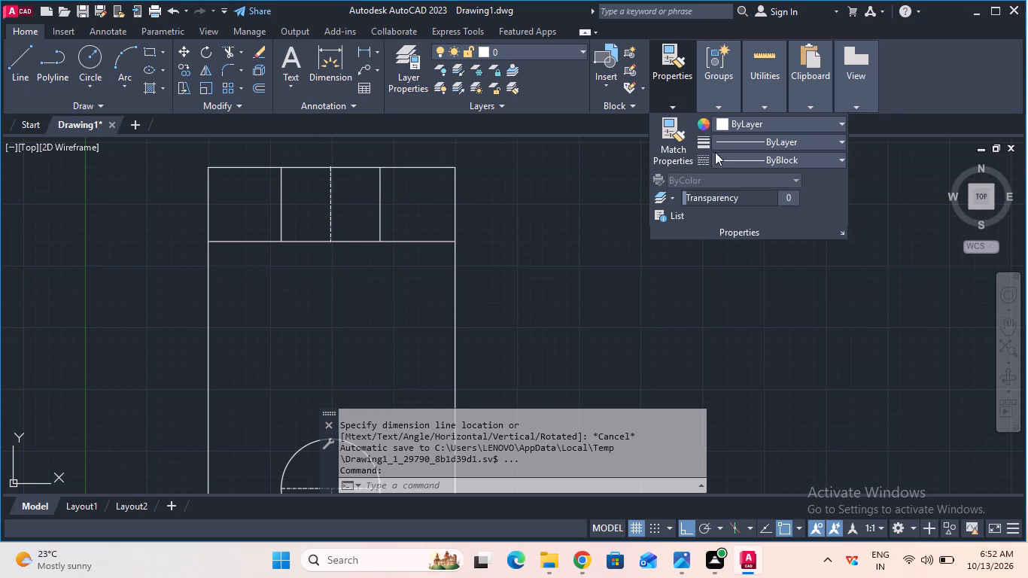
left_click(715, 152)
left_click(747, 211)
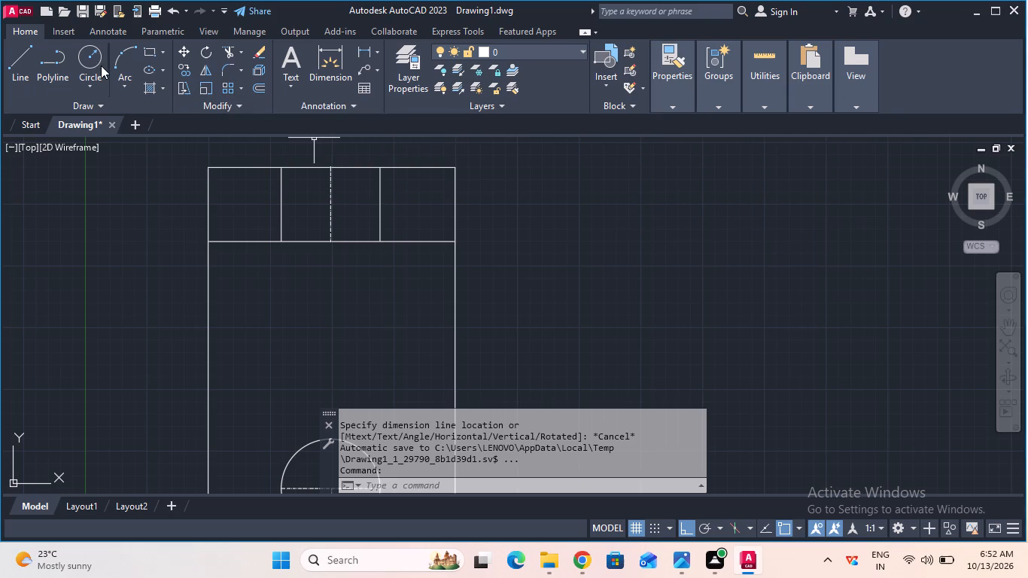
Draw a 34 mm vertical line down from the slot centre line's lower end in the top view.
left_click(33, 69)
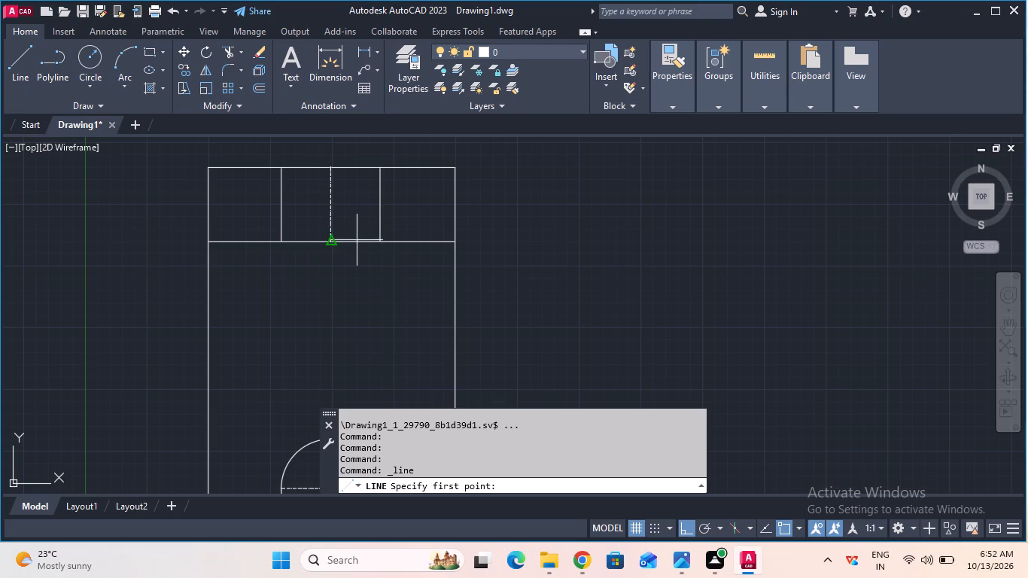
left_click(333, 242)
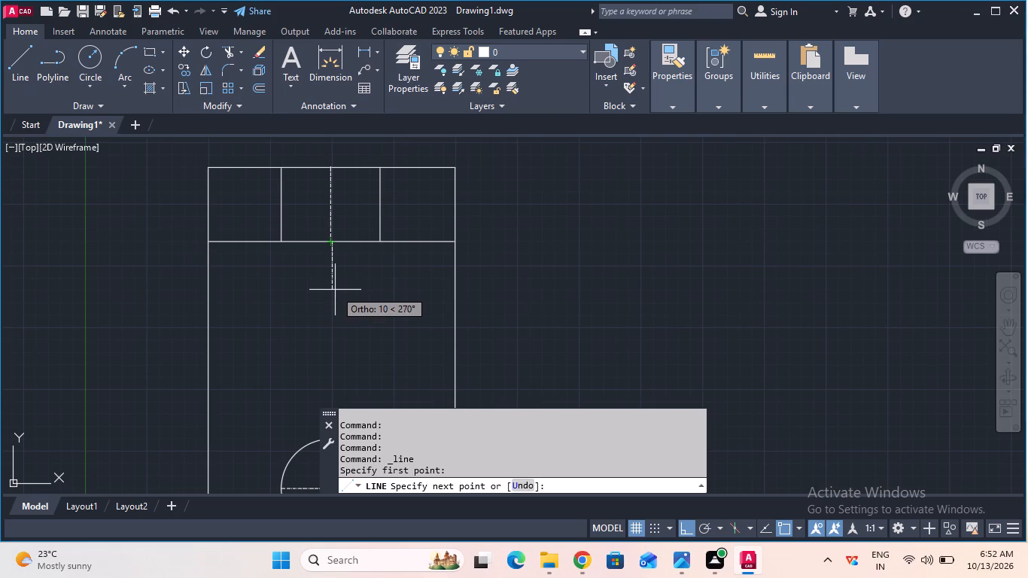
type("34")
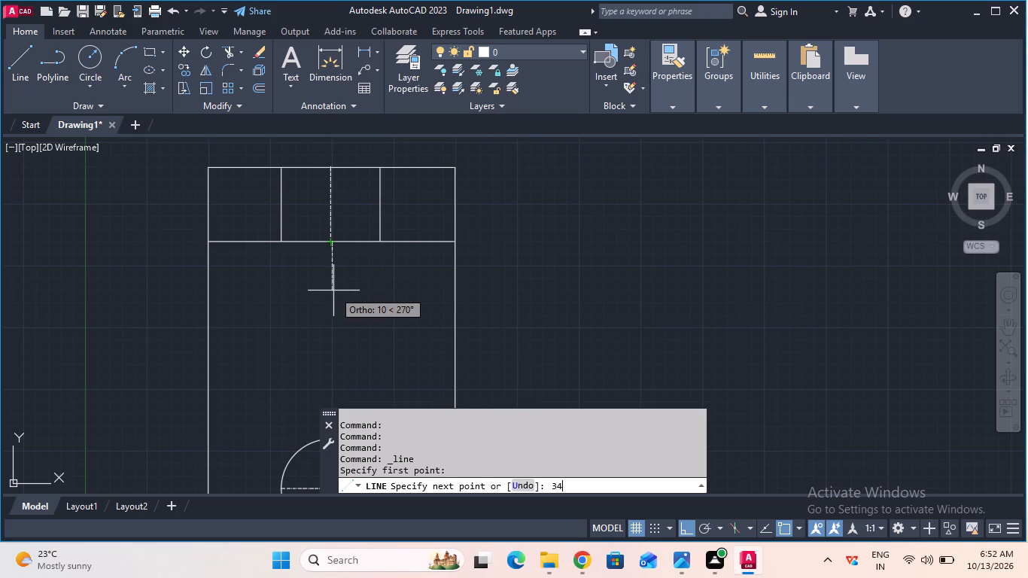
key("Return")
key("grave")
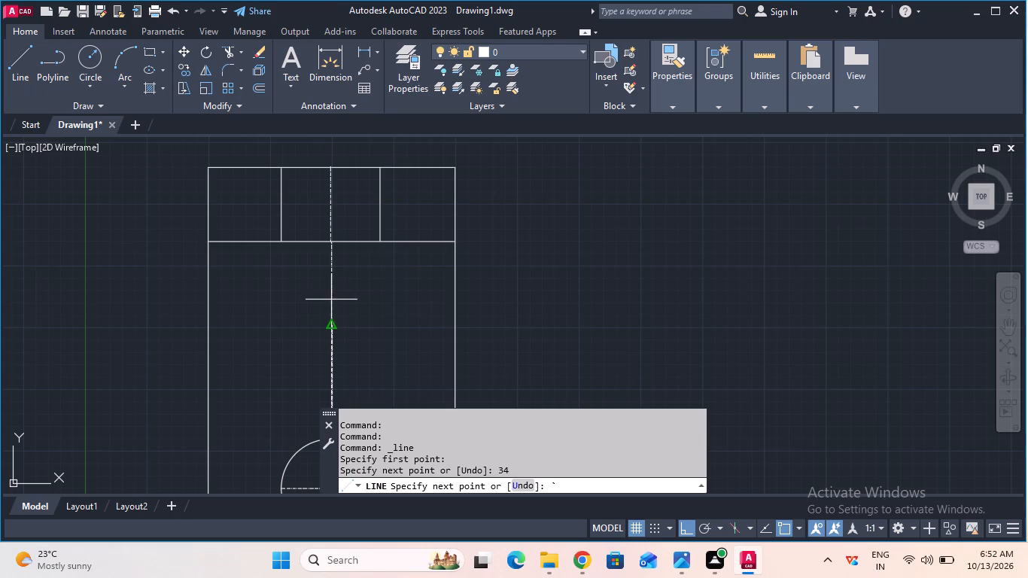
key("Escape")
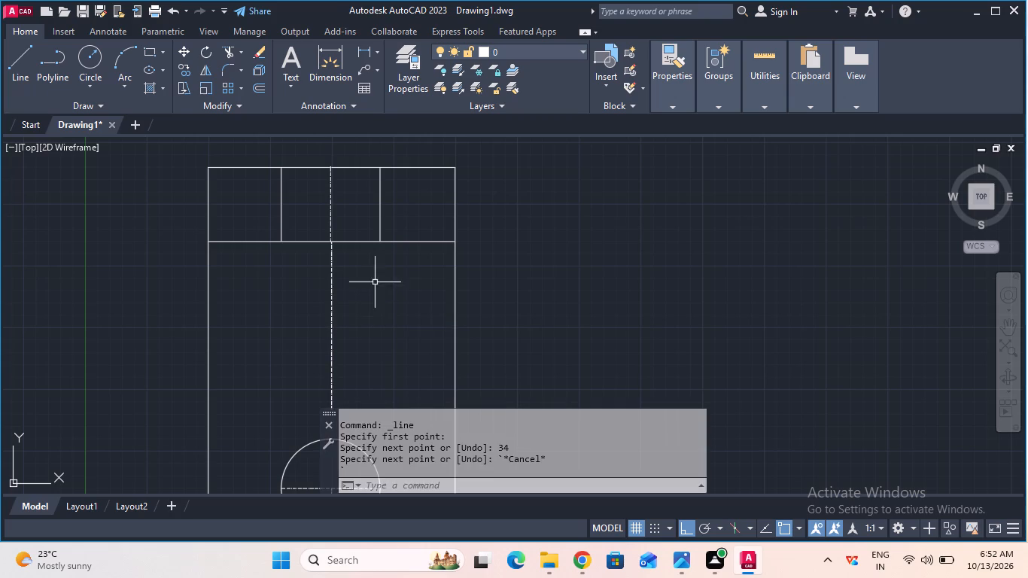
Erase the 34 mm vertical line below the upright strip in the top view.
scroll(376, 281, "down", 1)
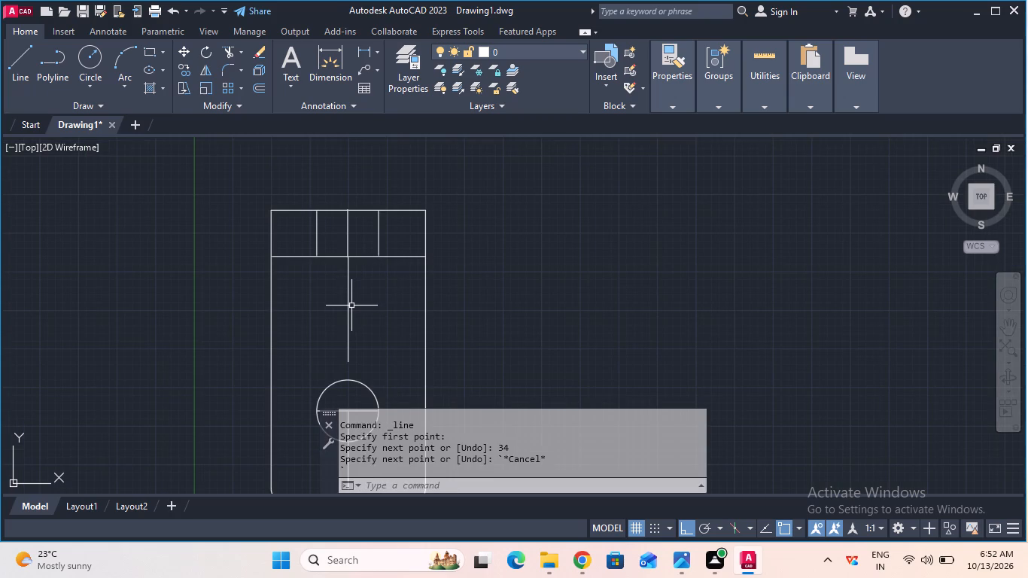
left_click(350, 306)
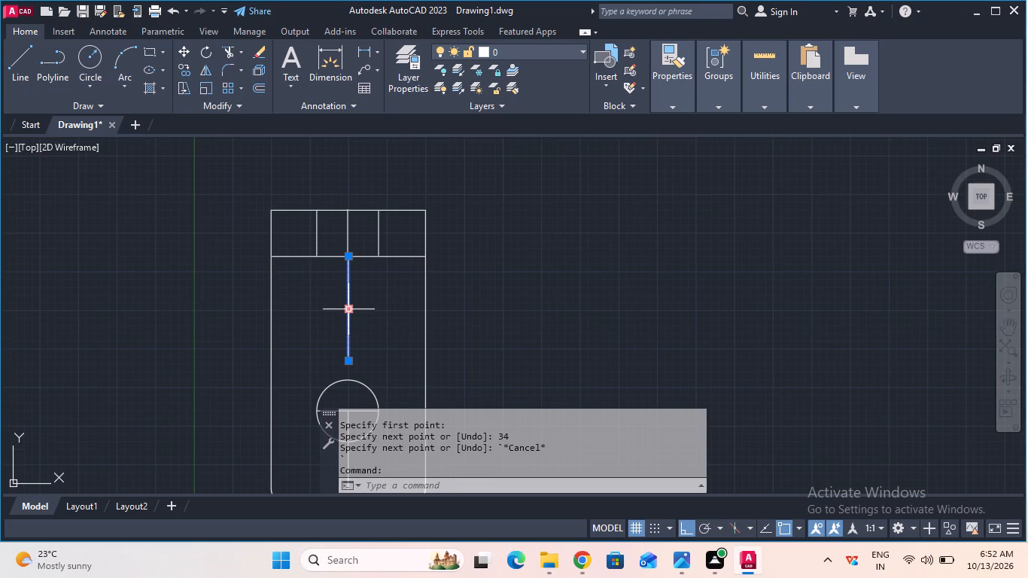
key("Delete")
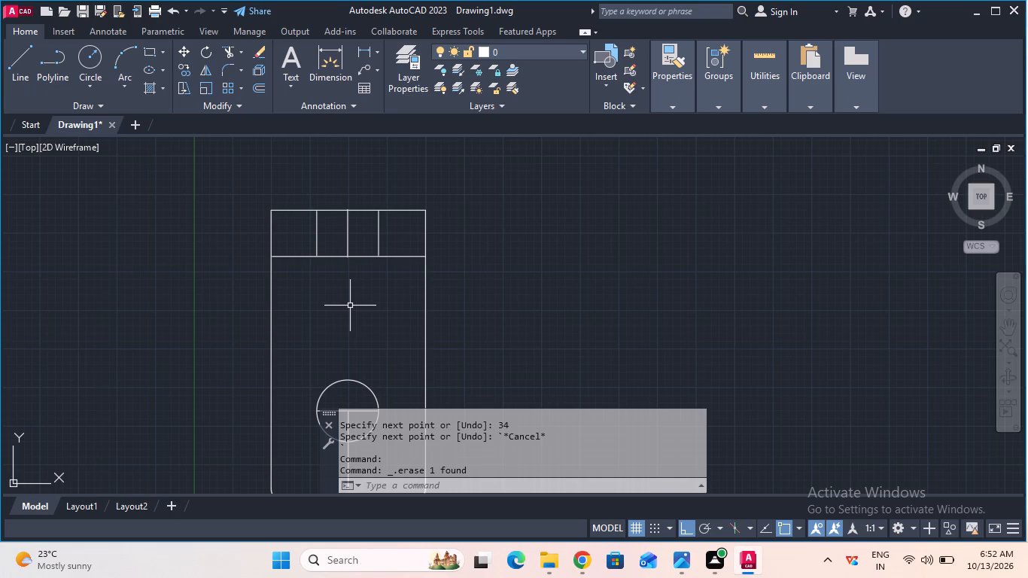
Draw a 32 mm vertical line down from the slot centre line's lower end toward the hole circle in the top view.
left_click_drag(12, 80, 14, 87)
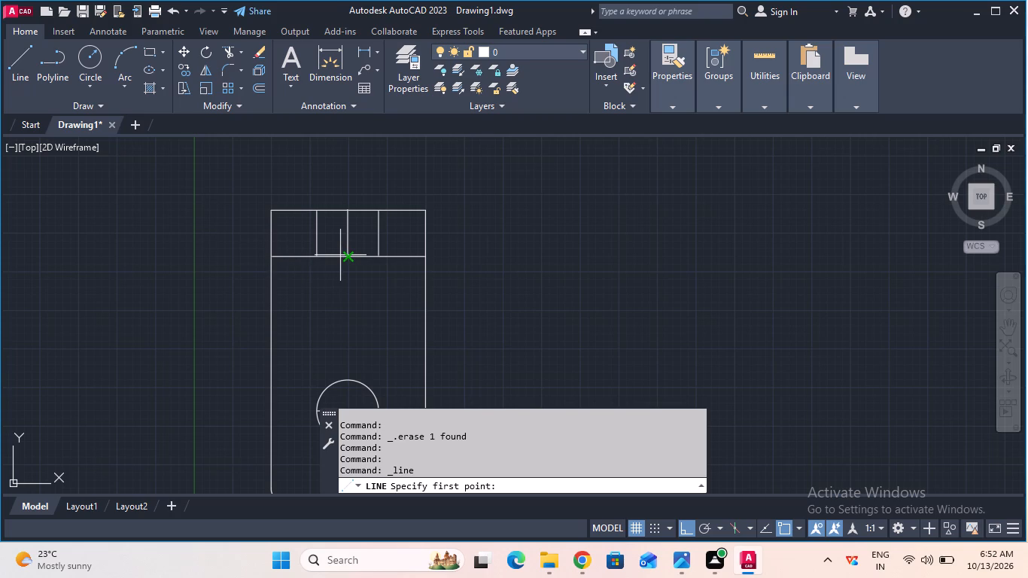
scroll(340, 255, "up", 2)
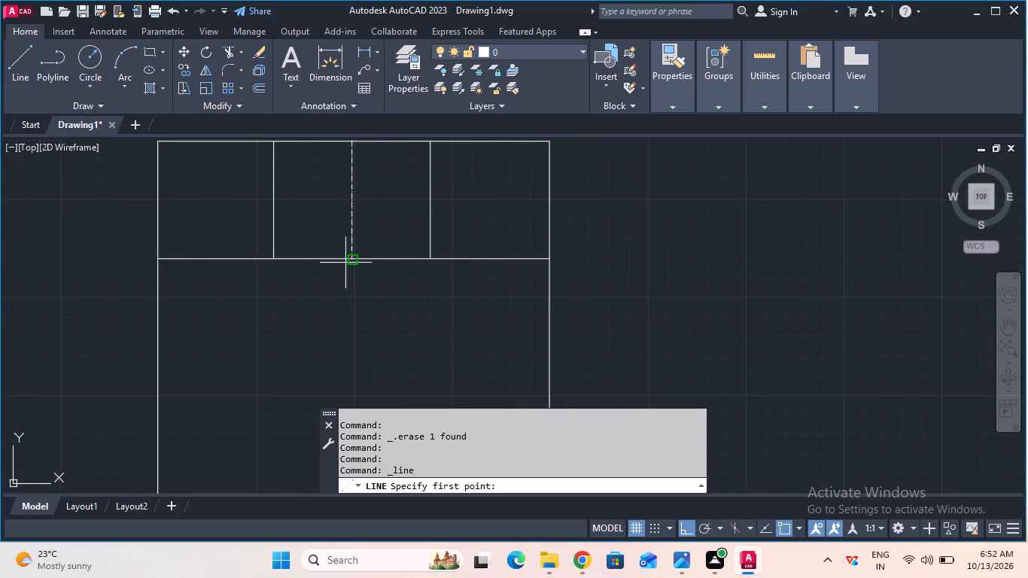
left_click(350, 263)
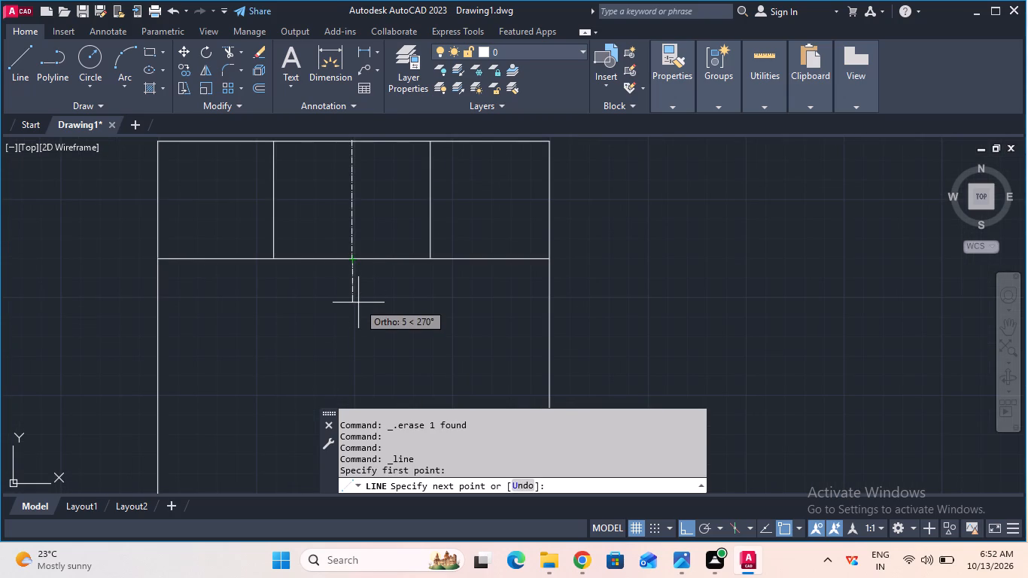
type("32")
key("Return")
key("Escape")
scroll(402, 326, "down", 1)
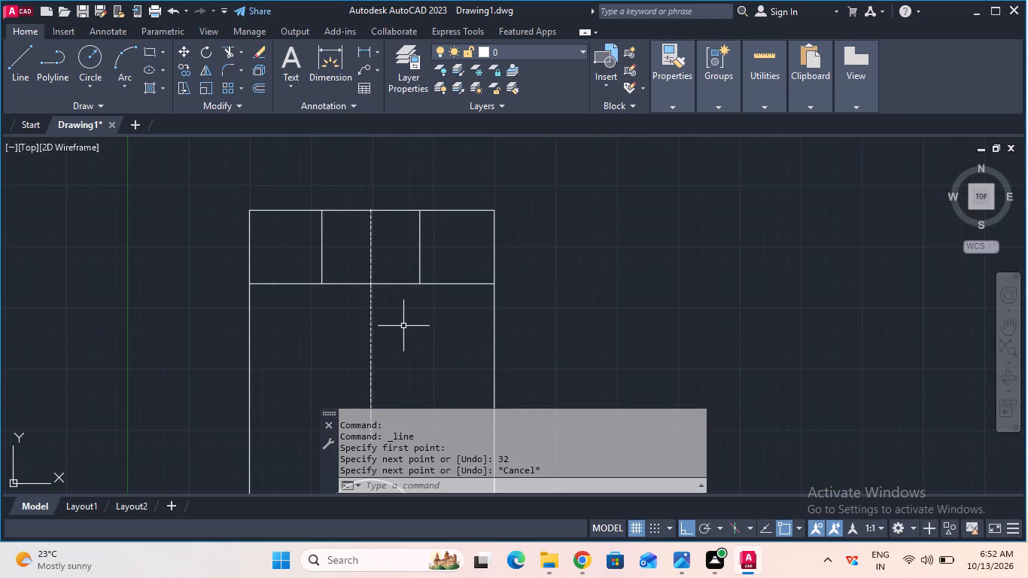
Offset the 32 mm vertical line 5 mm to both sides to form the rib edges in the top view.
middle_click_drag(435, 349, 429, 287)
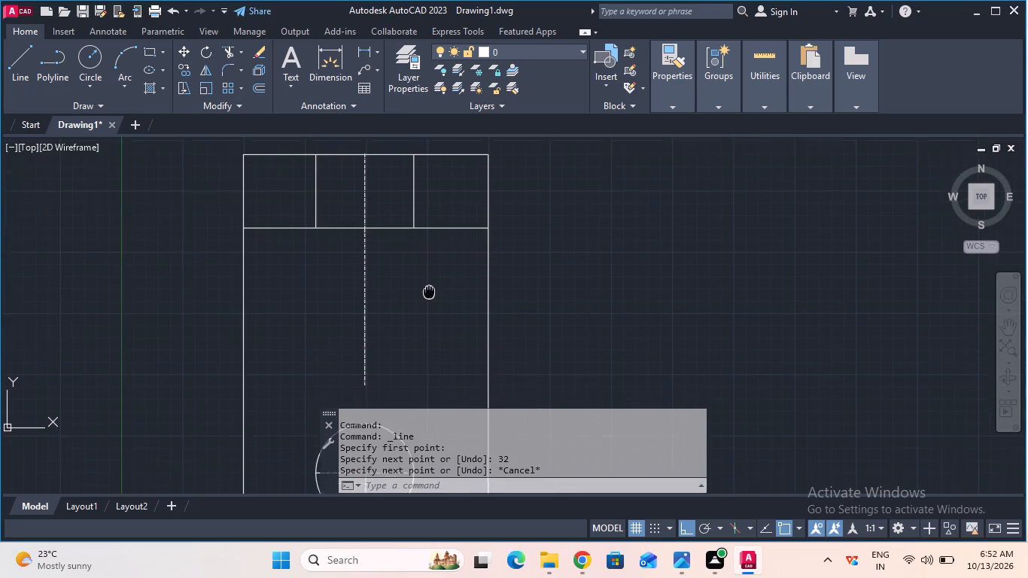
middle_click_drag(429, 287, 430, 276)
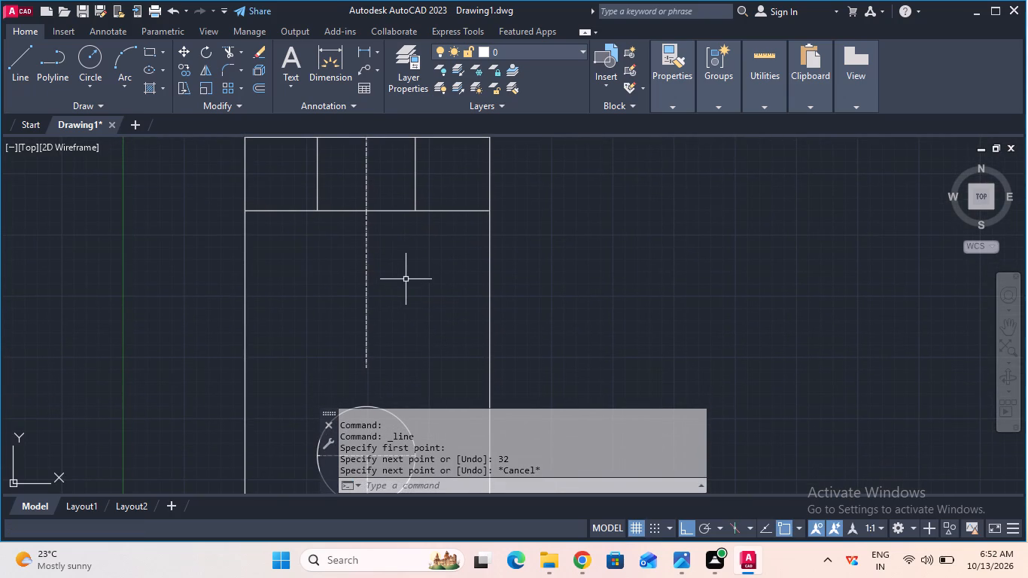
left_click(251, 86)
left_click(370, 294)
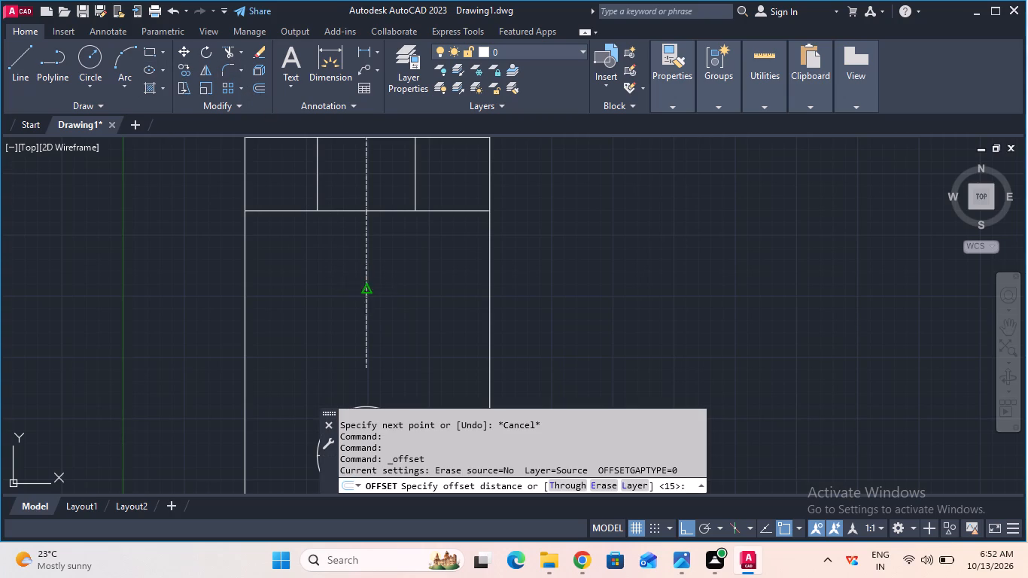
key("5")
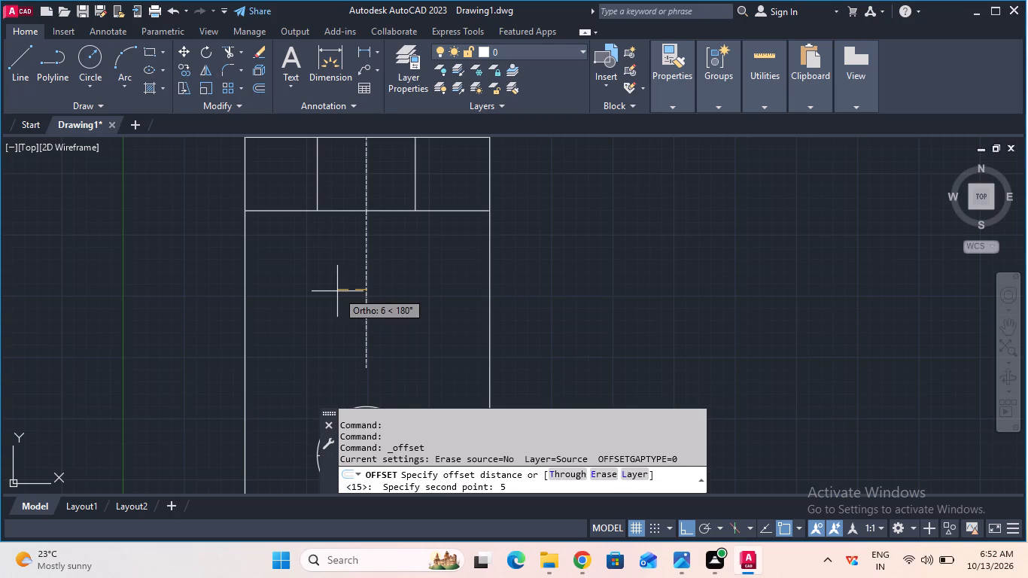
key("Return")
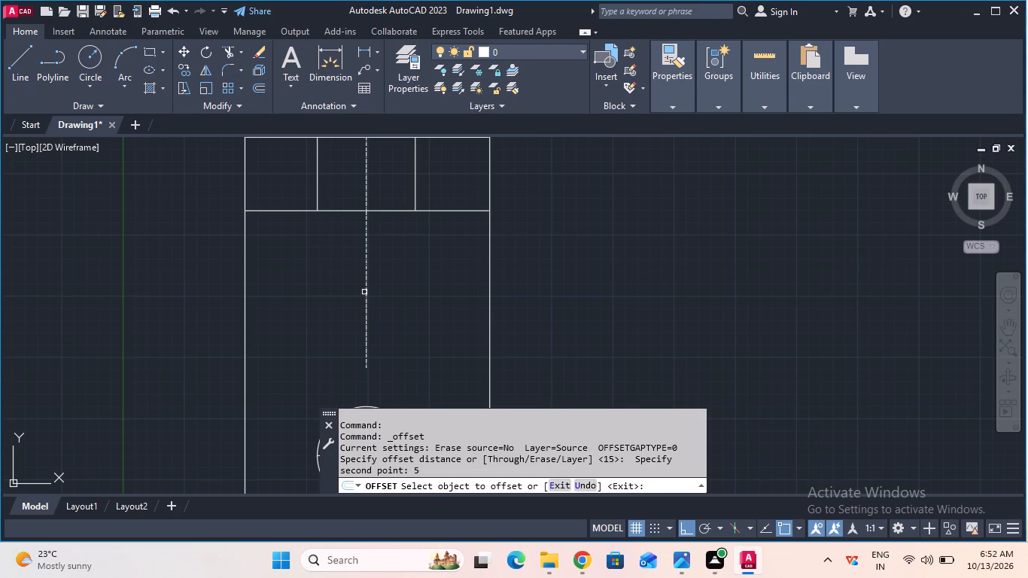
left_click(365, 291)
left_click(322, 281)
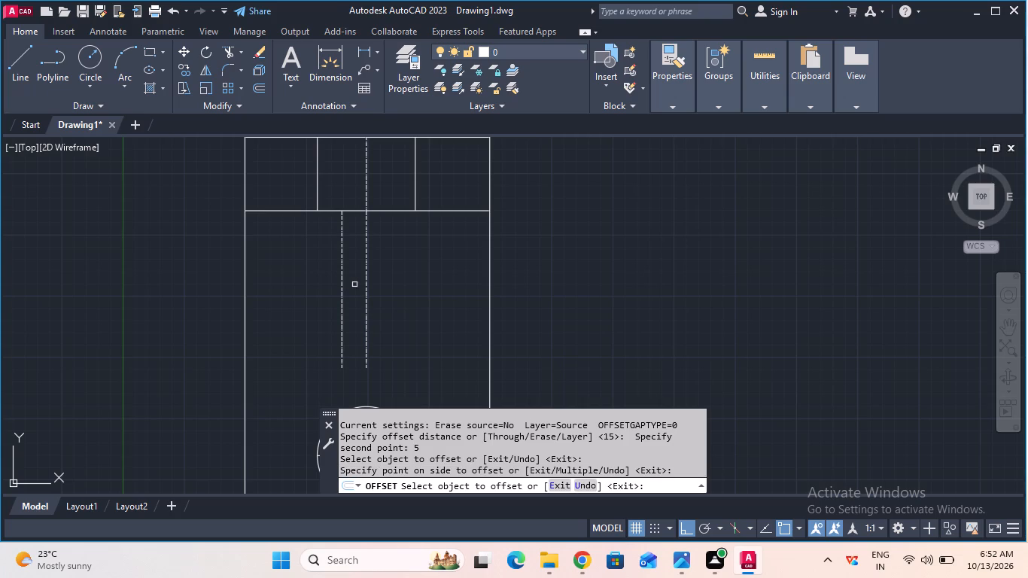
left_click(365, 279)
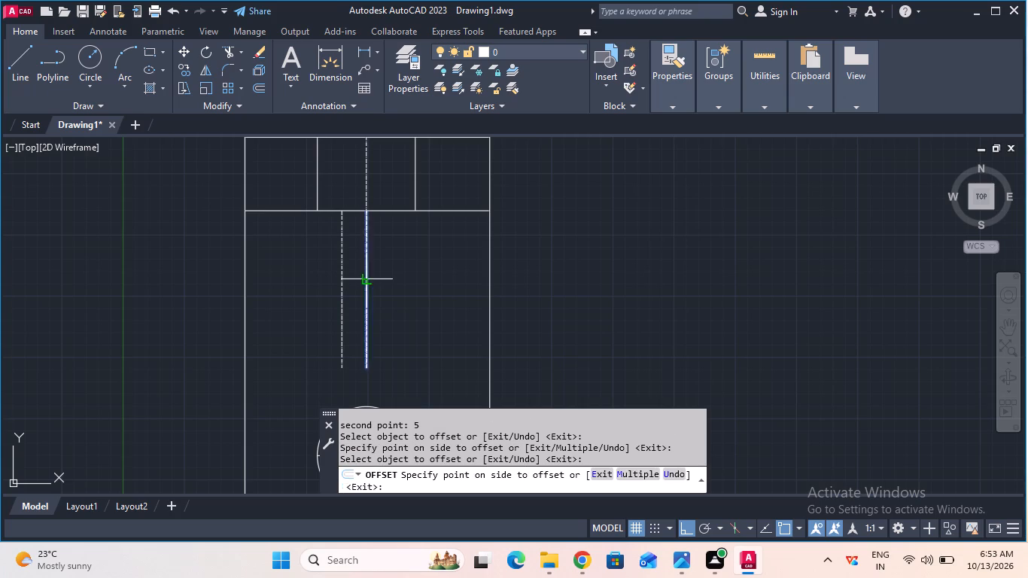
left_click(385, 281)
key("Escape")
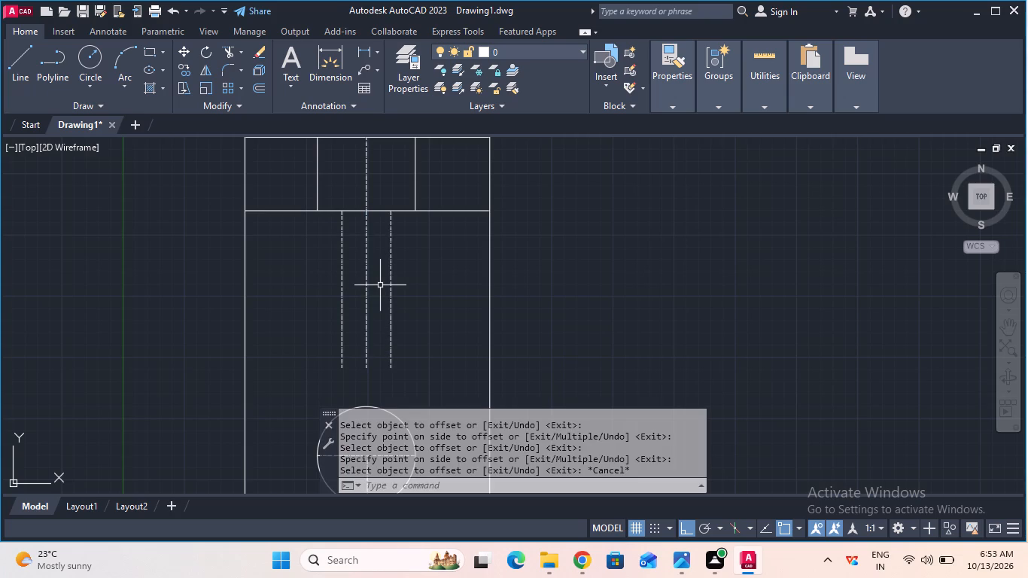
Erase the 32 mm vertical centre line between the two rib edges in the top view.
left_click(366, 284)
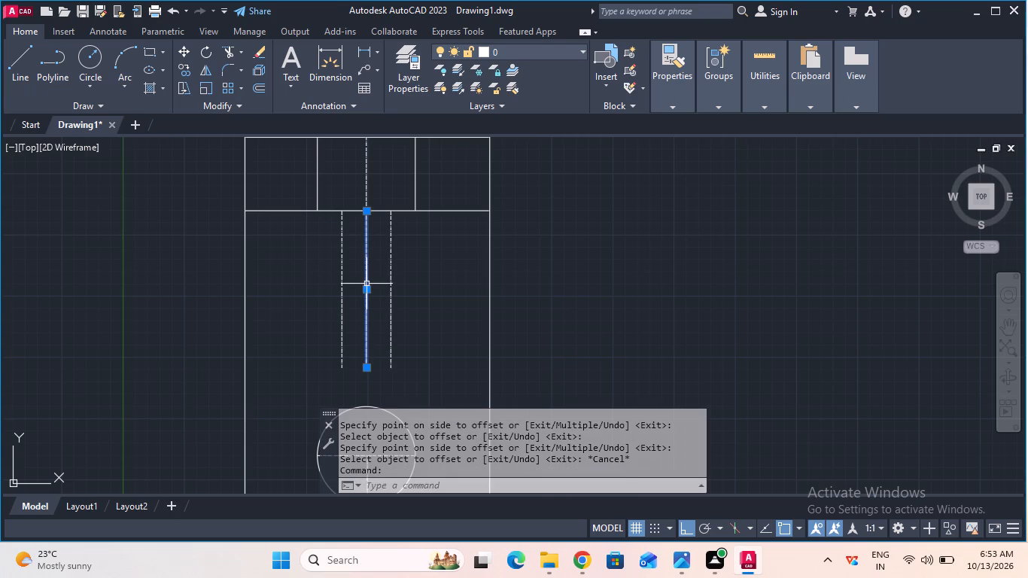
key("Delete")
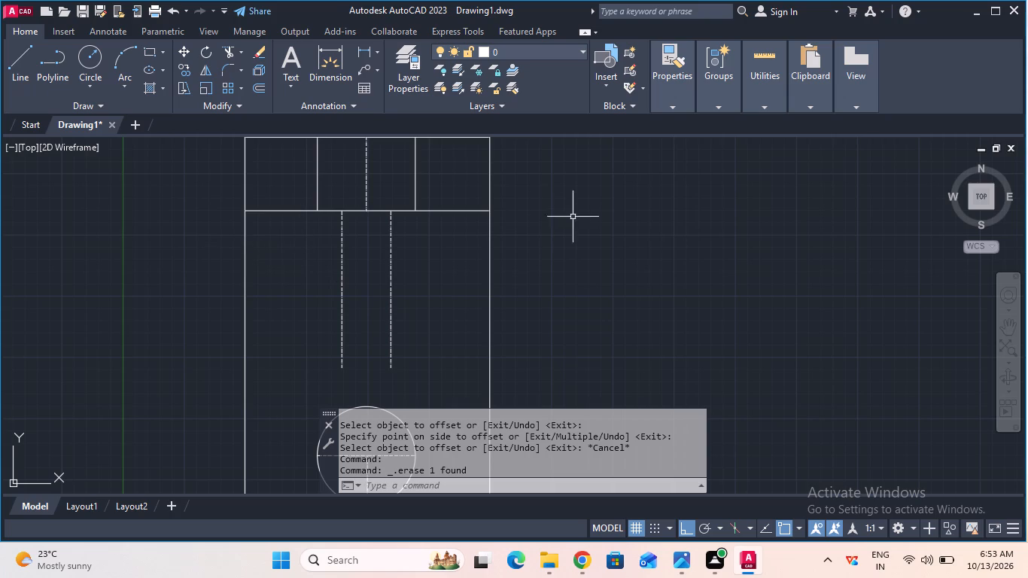
Draw a horizontal line with ByLayer linetype joining the lower ends of the two rib edges in the top view.
left_click(722, 163)
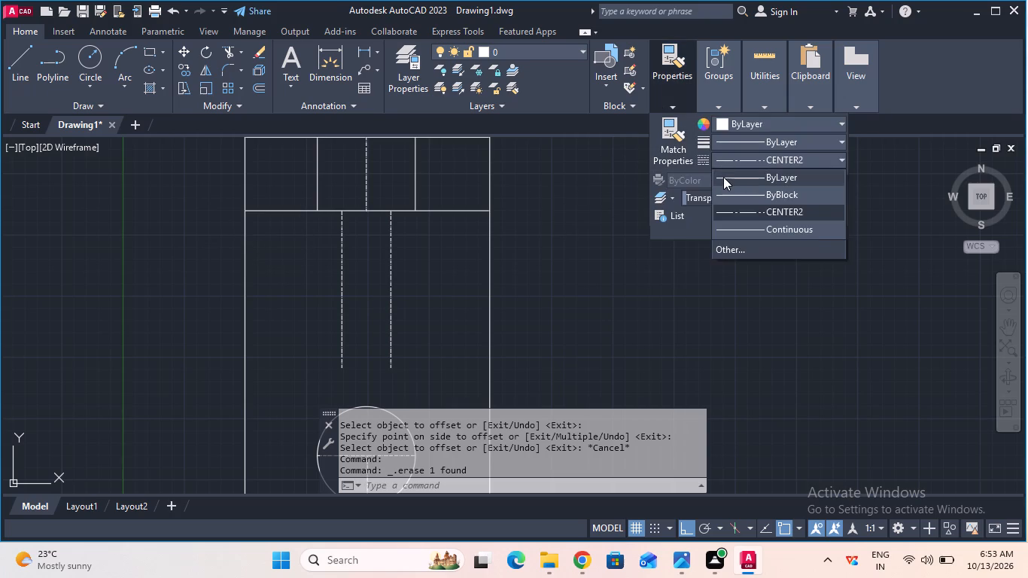
left_click(723, 177)
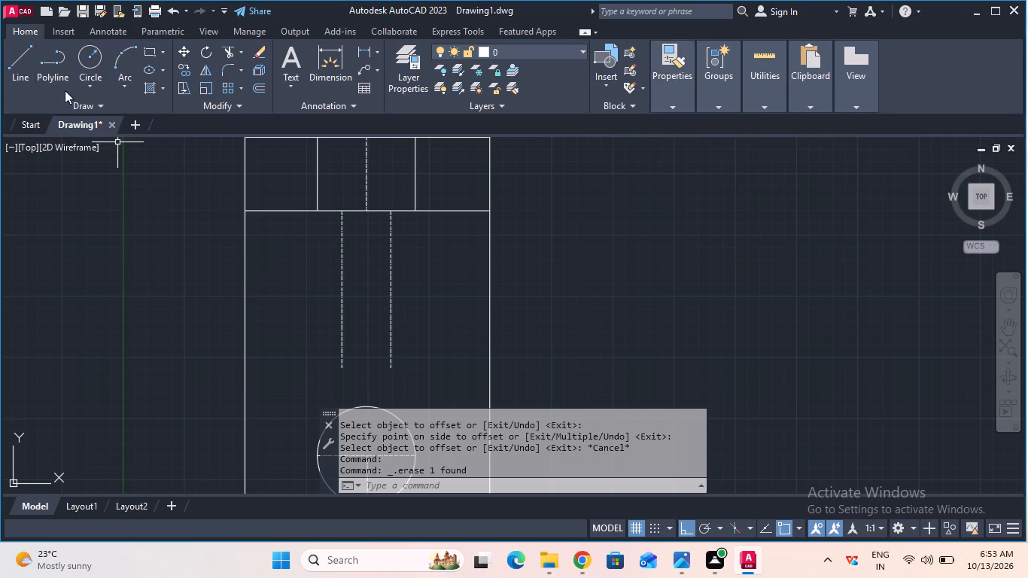
left_click(11, 69)
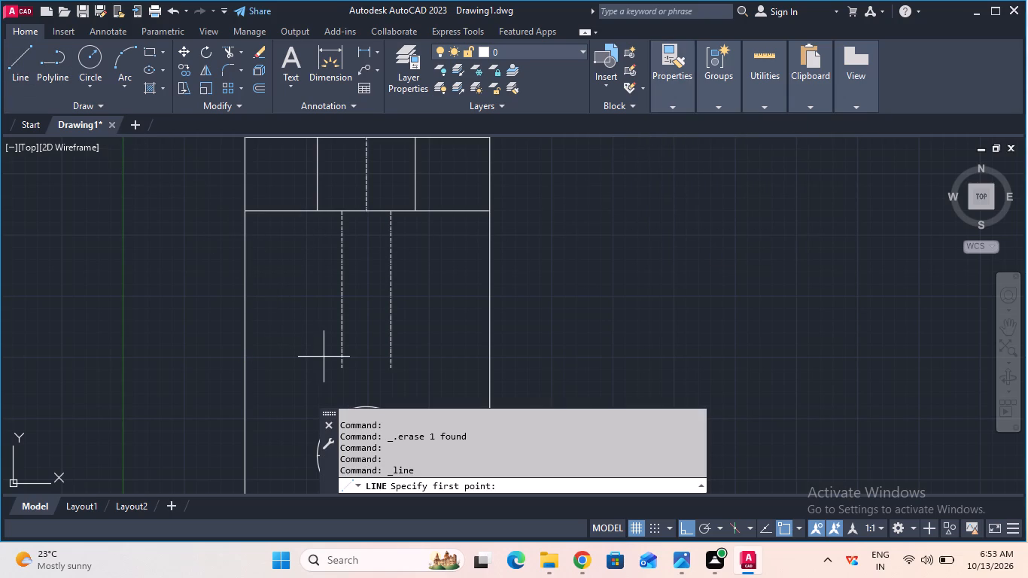
left_click(342, 363)
left_click(388, 365)
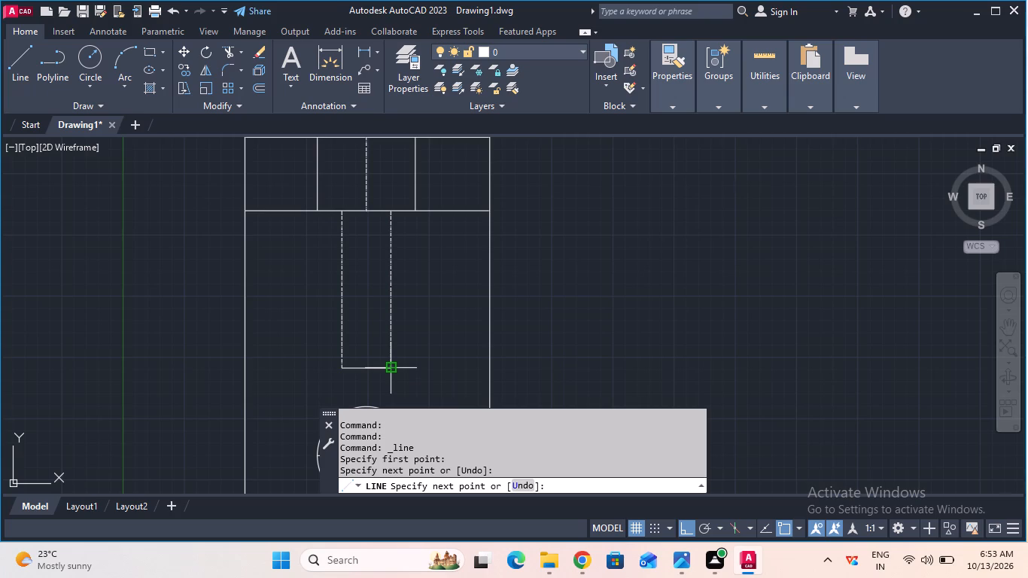
key("Escape")
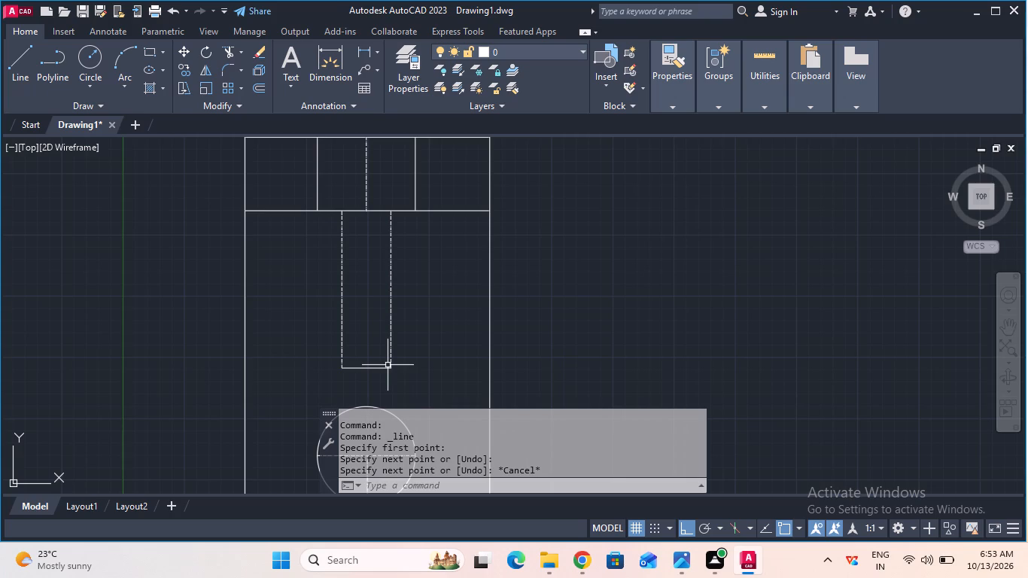
Change the linetype of both vertical rib edges in the top view to ByLayer.
left_click(343, 348)
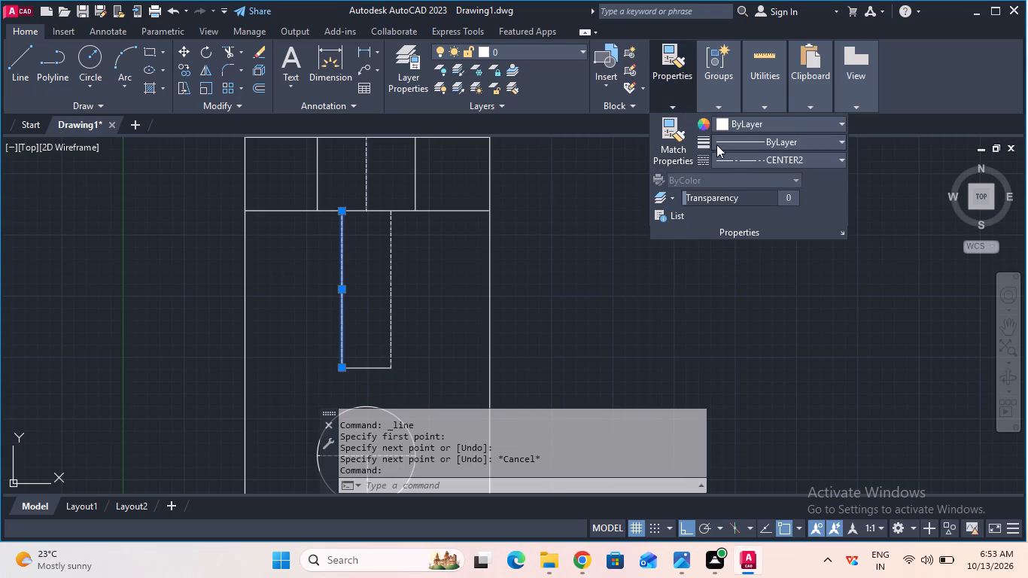
left_click(722, 157)
left_click(725, 174)
left_click(390, 300)
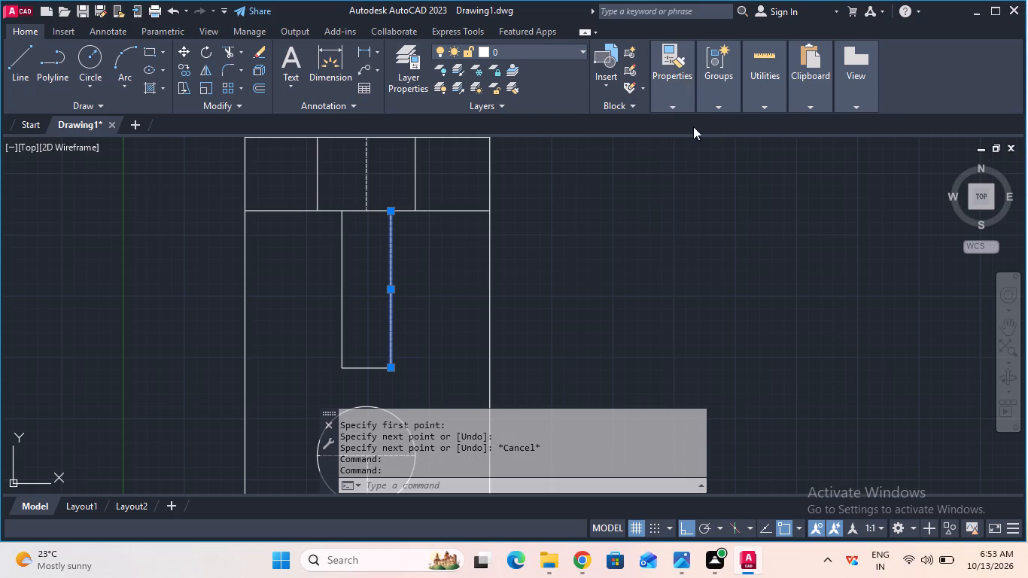
left_click(712, 151)
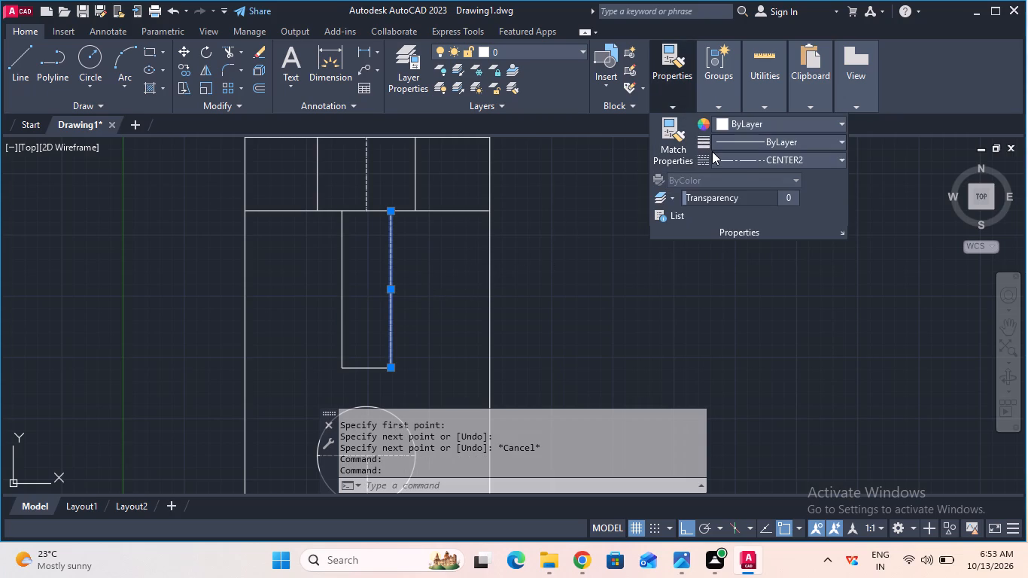
left_click(713, 157)
left_click(722, 175)
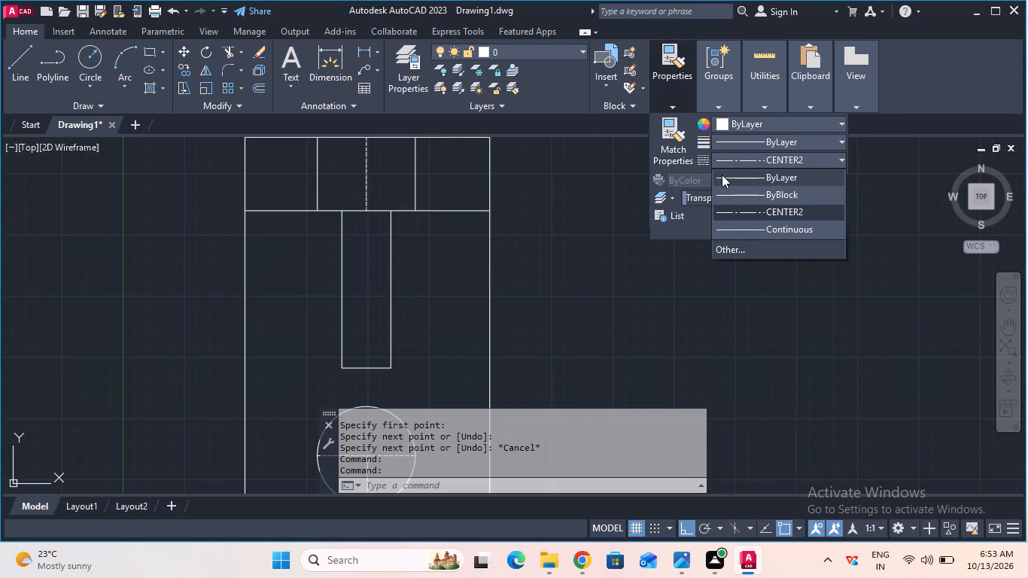
scroll(696, 196, "down", 4)
scroll(607, 248, "down", 3)
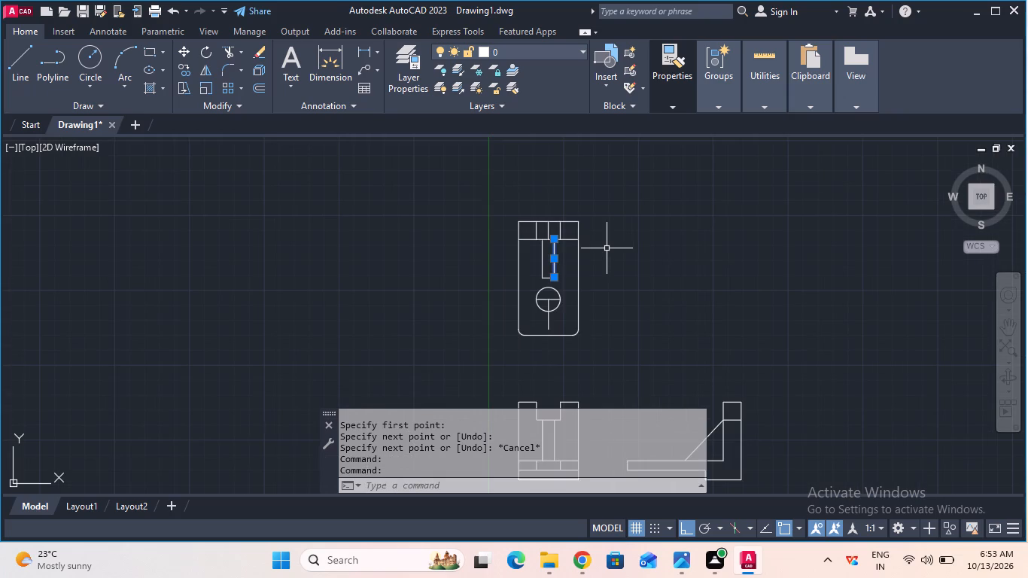
key("Escape")
Join all the geometry of the top, front and side views with the Join command.
middle_click_drag(640, 382, 616, 273)
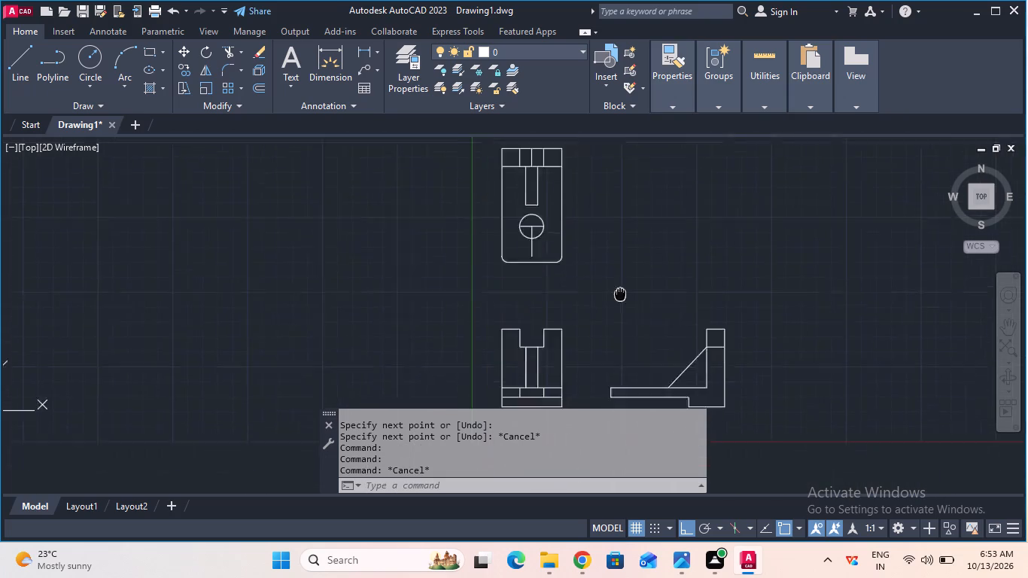
middle_click_drag(616, 273, 611, 257)
scroll(611, 257, "down", 1)
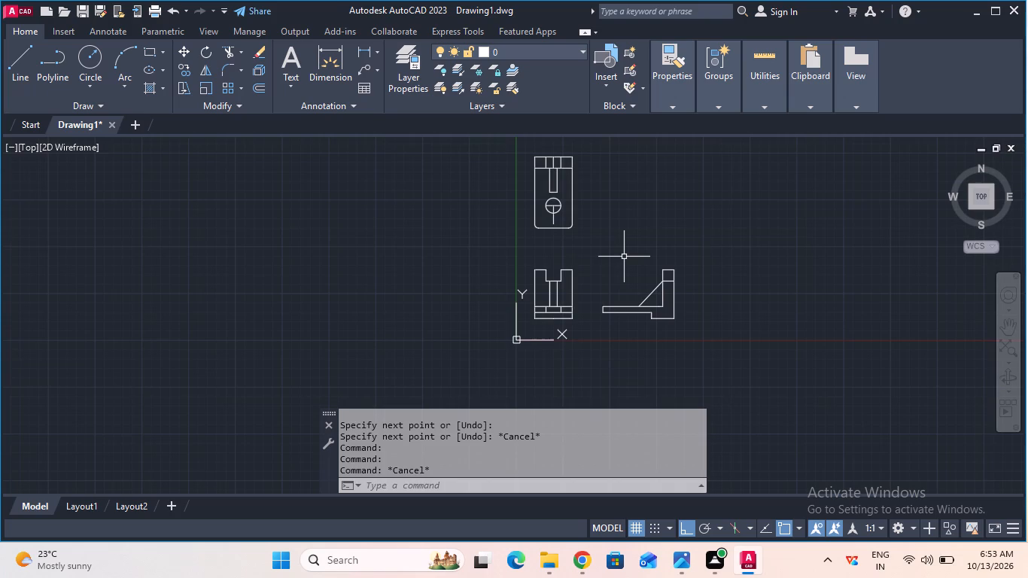
scroll(628, 257, "up", 1)
scroll(583, 257, "down", 1)
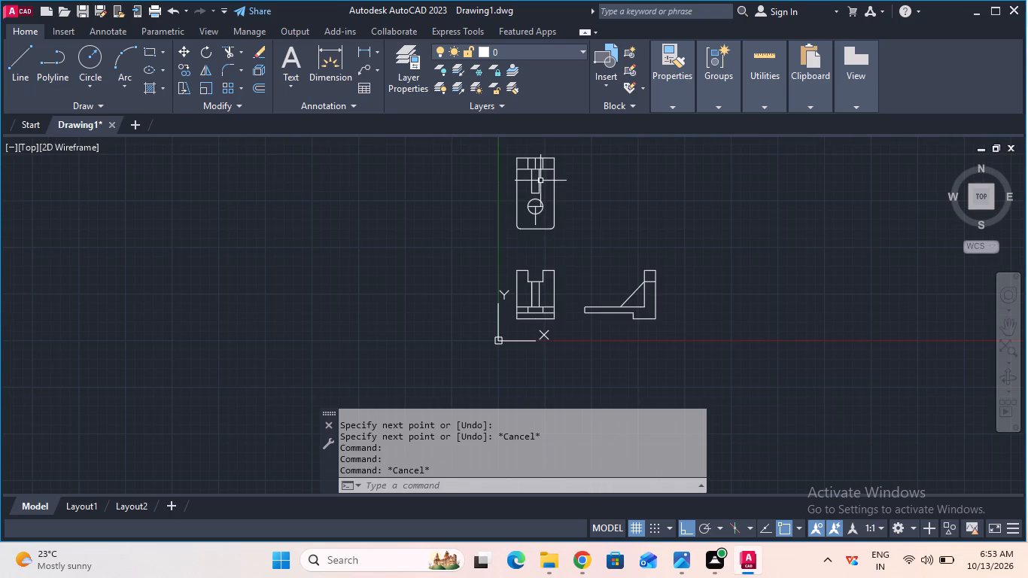
left_click(500, 144)
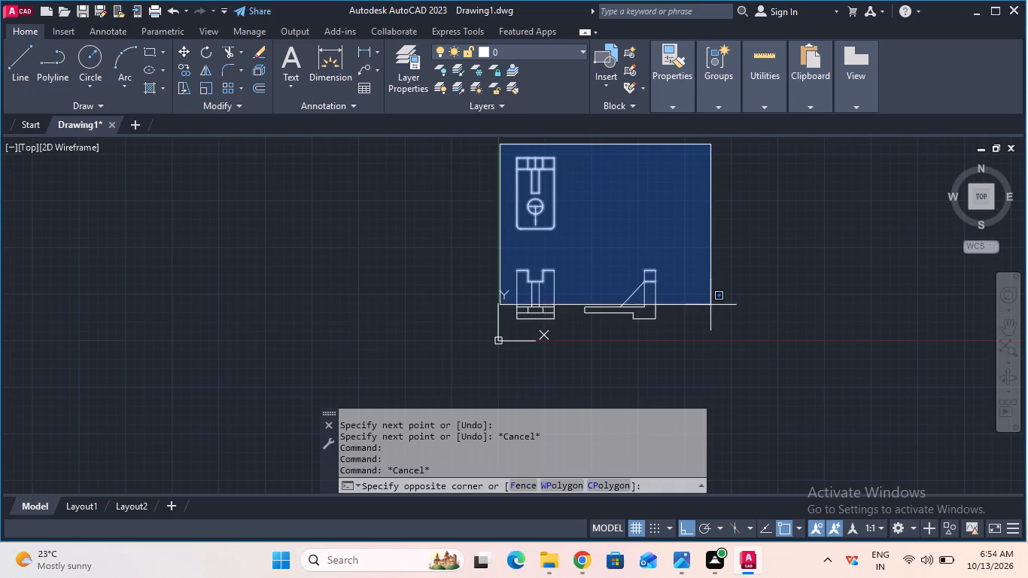
left_click(704, 331)
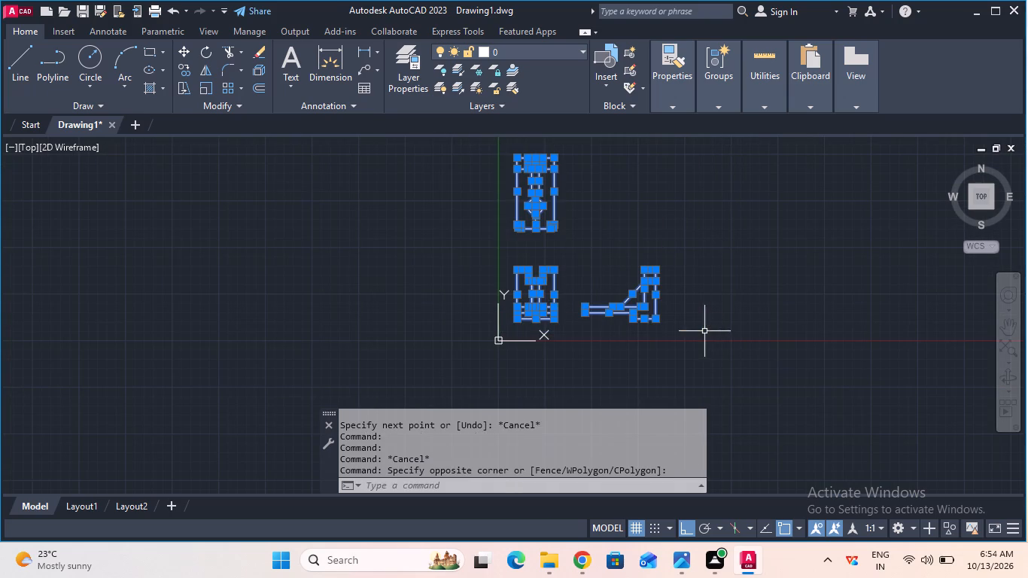
type("joi")
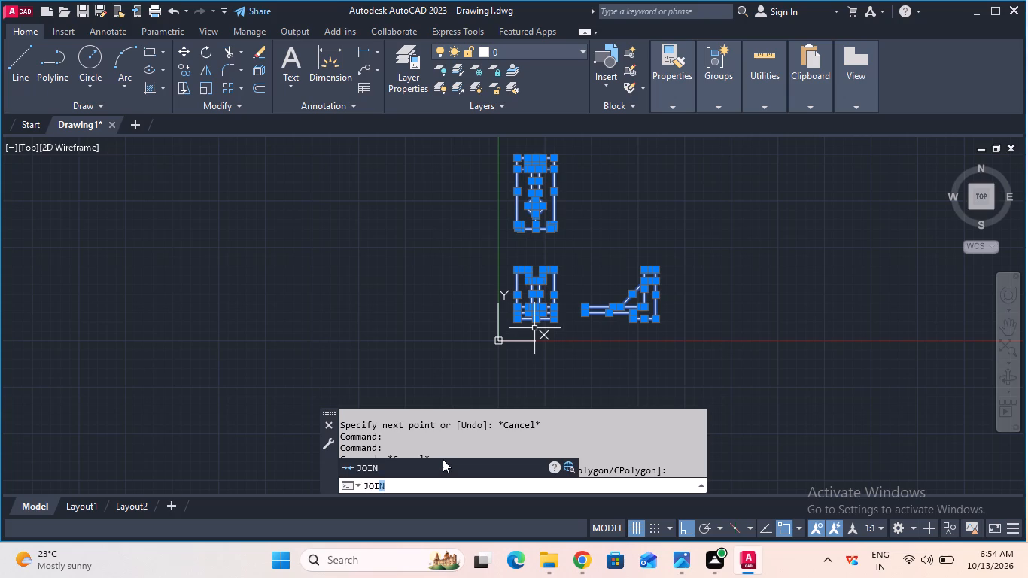
left_click(443, 461)
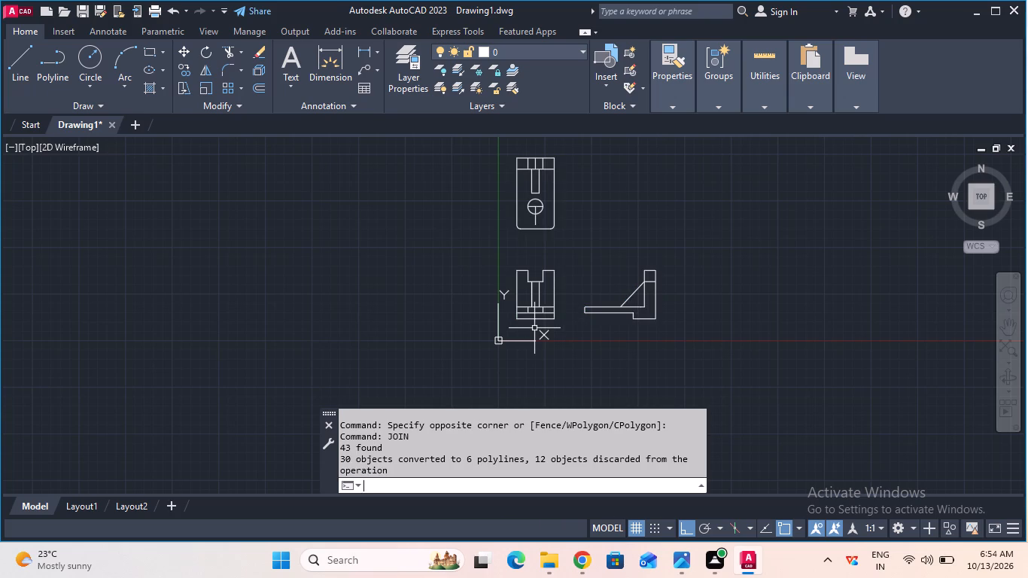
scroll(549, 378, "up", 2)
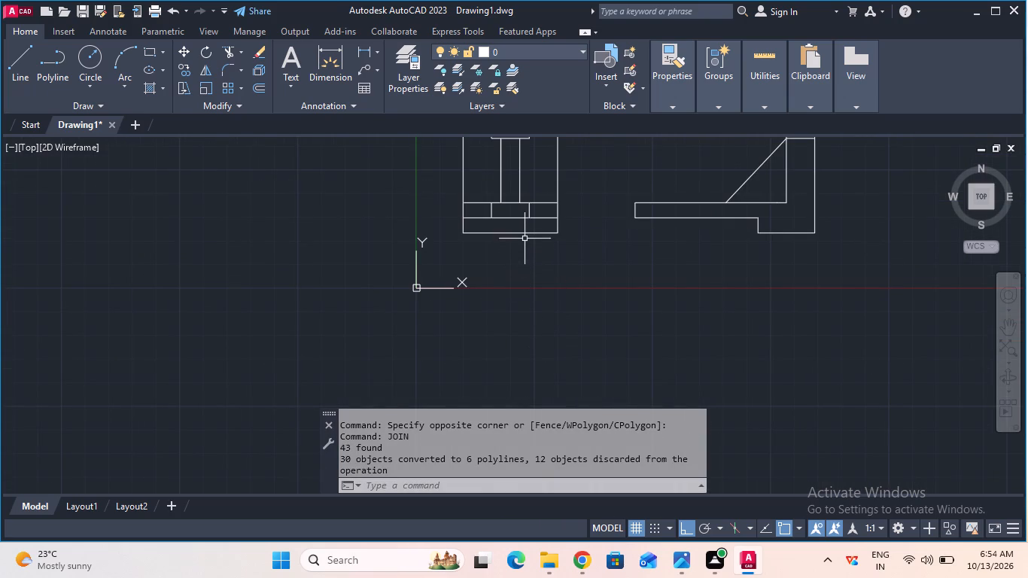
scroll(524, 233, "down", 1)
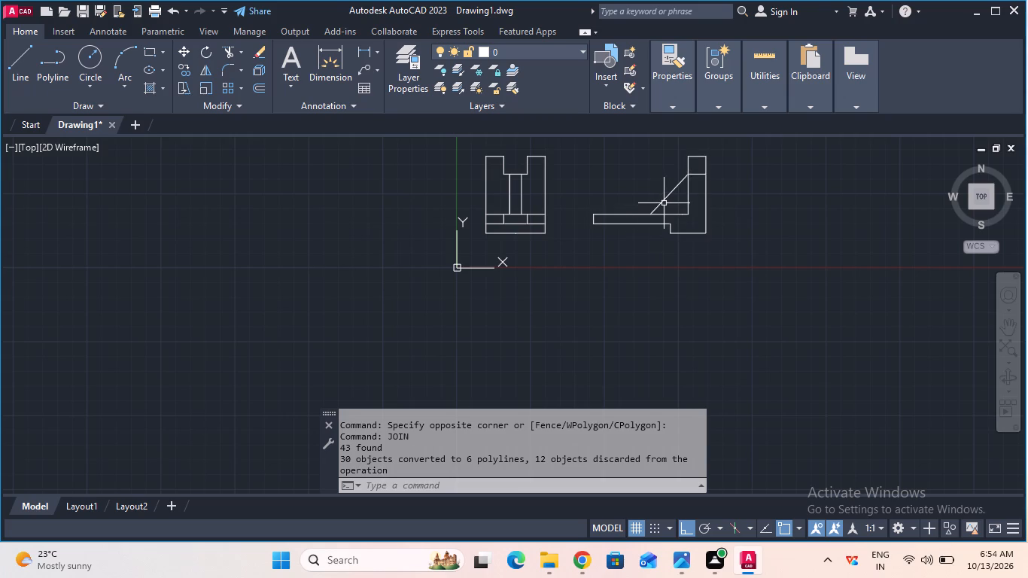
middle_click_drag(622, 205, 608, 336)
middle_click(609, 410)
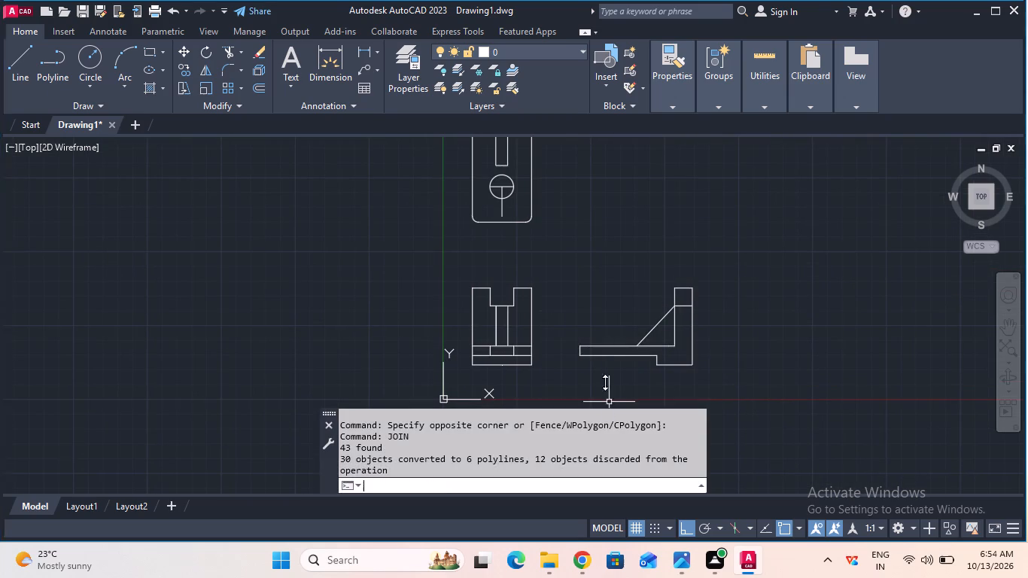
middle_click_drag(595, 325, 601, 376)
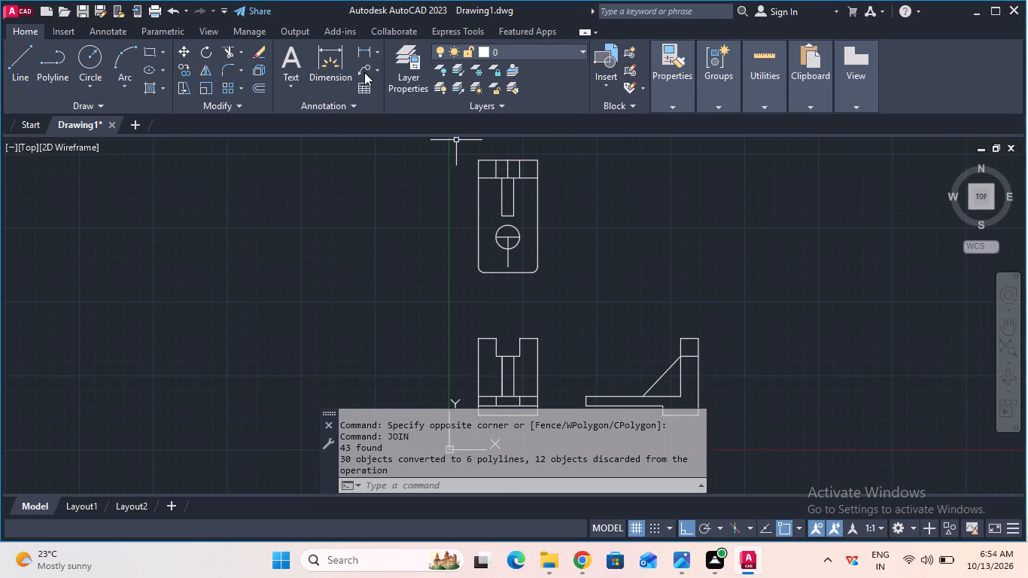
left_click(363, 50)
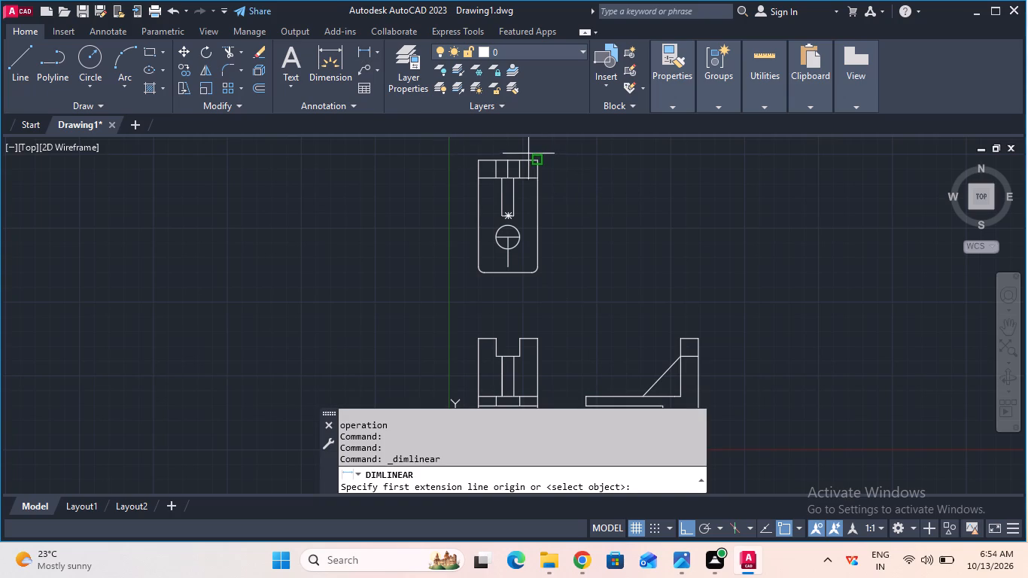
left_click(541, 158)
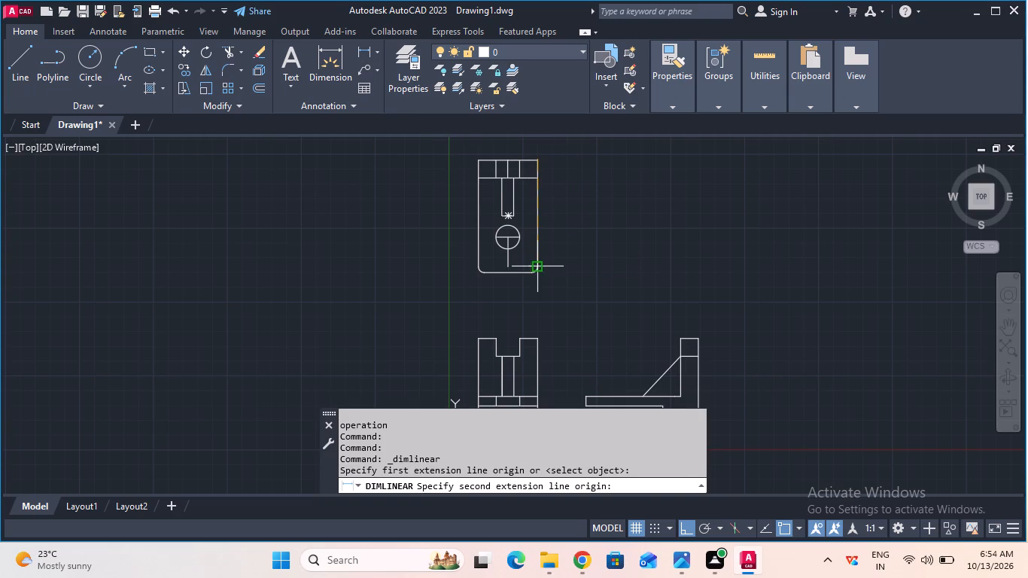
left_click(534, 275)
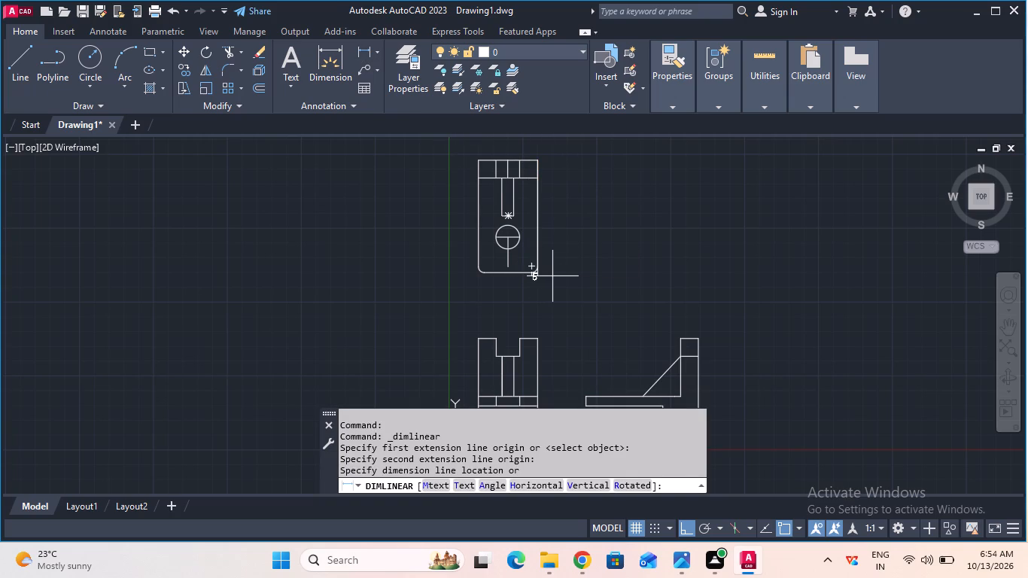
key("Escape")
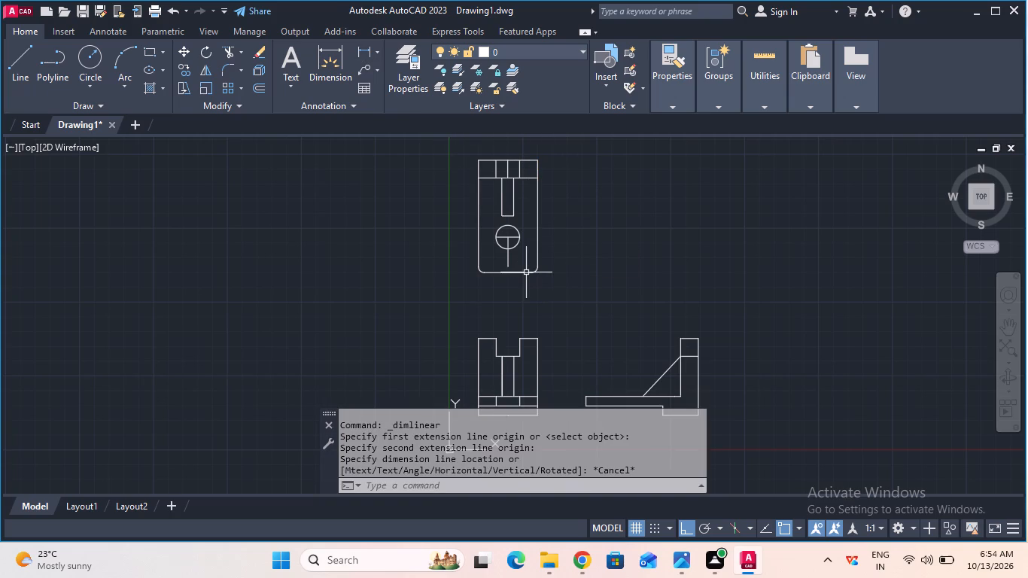
Add a vertical linear dimension for the top view's overall length, placed outside its right edge.
left_click(369, 56)
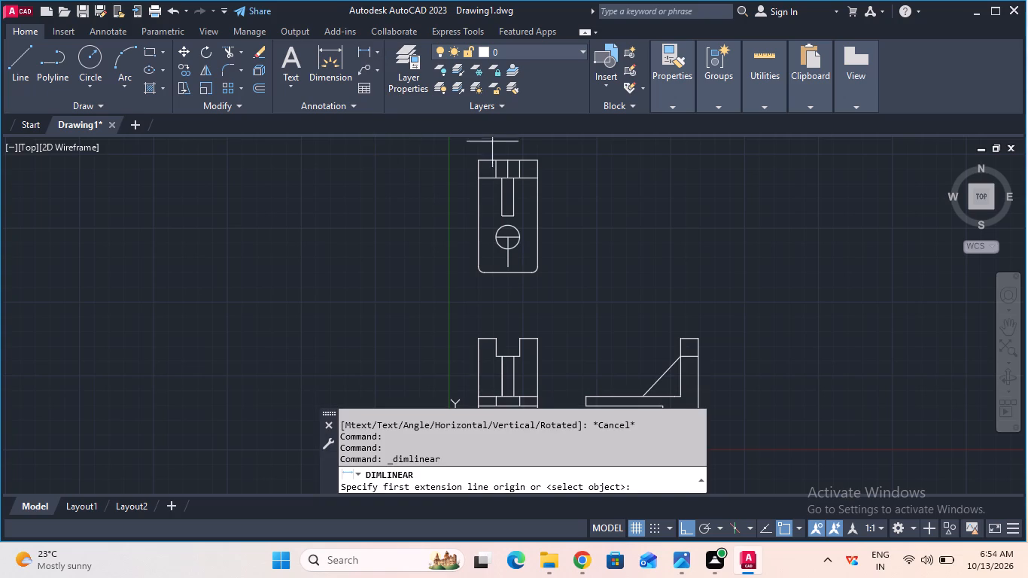
left_click(506, 157)
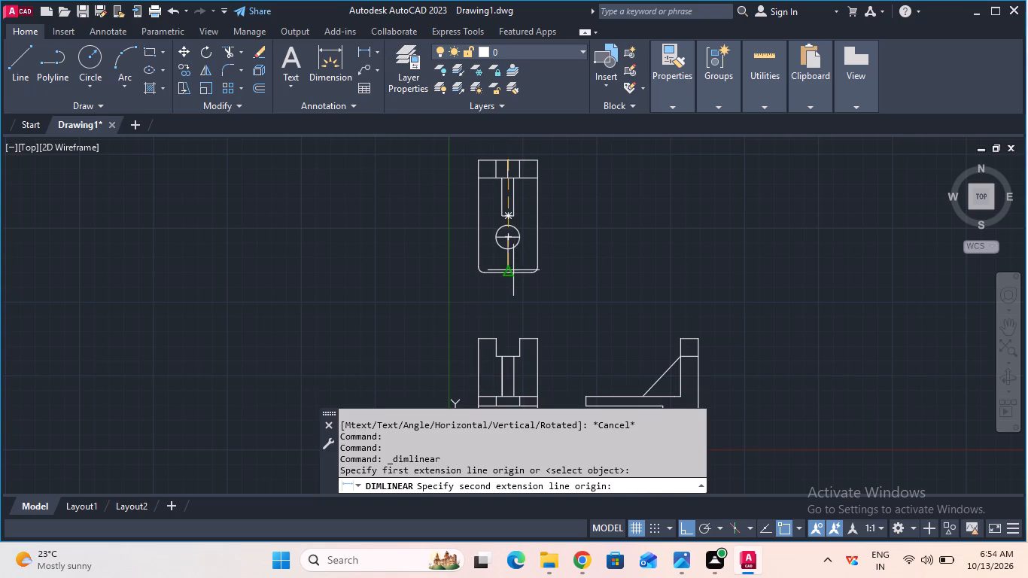
left_click(512, 271)
left_click(567, 272)
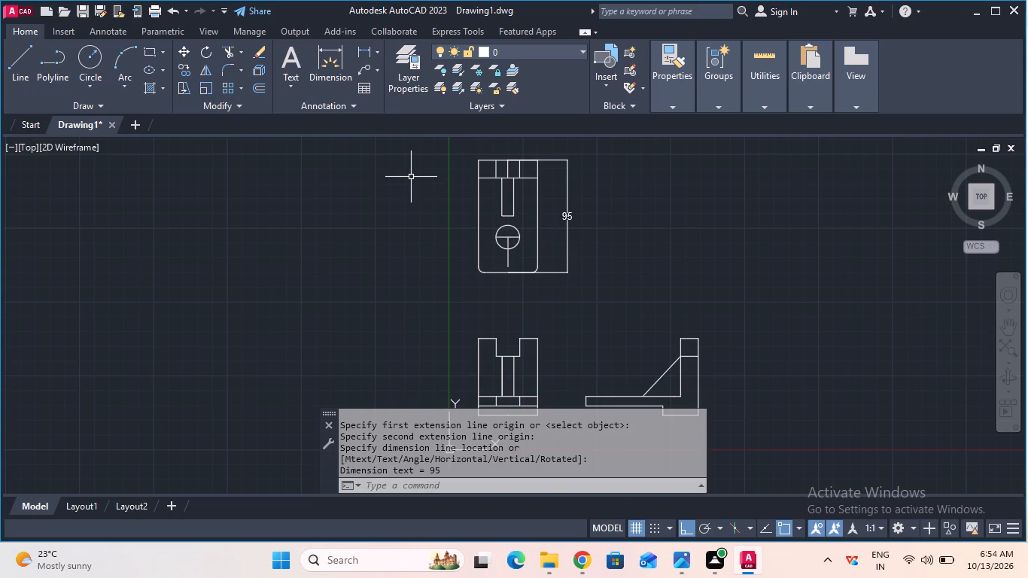
Add a vertical linear dimension from the hole centre to the lower edge in the top view, placed at the right edge.
left_click(369, 52)
left_click(512, 236)
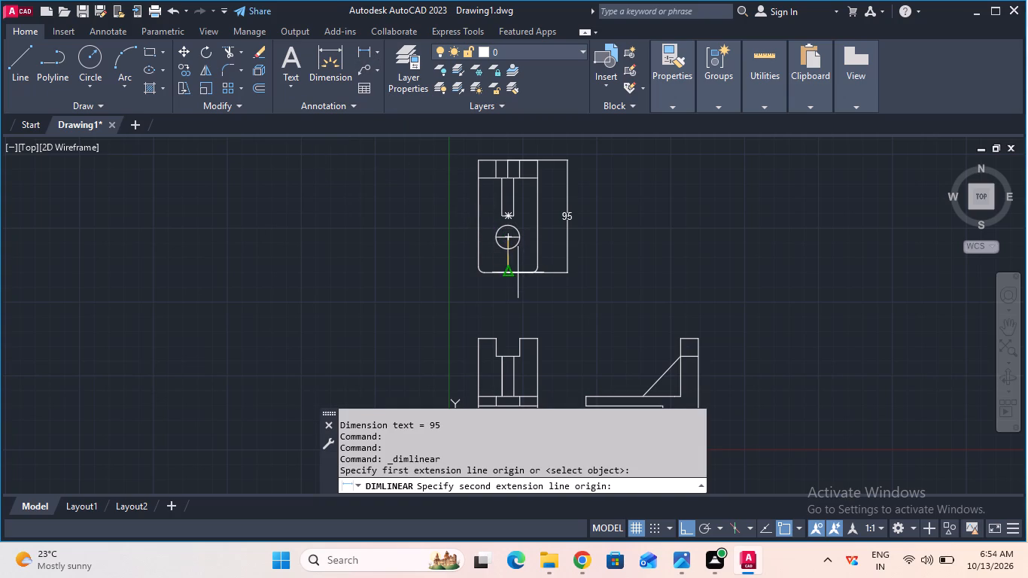
left_click(507, 273)
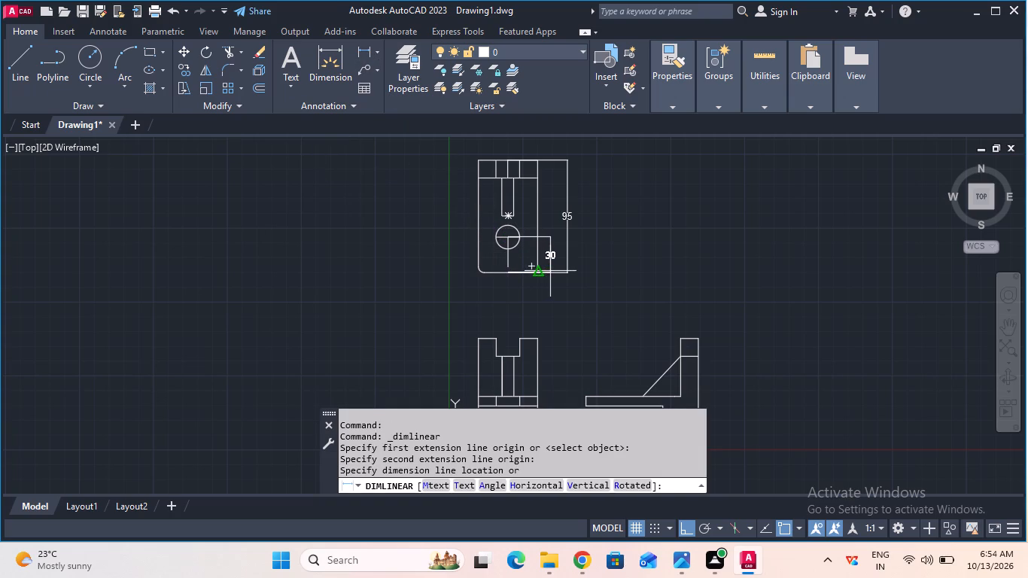
left_click(550, 271)
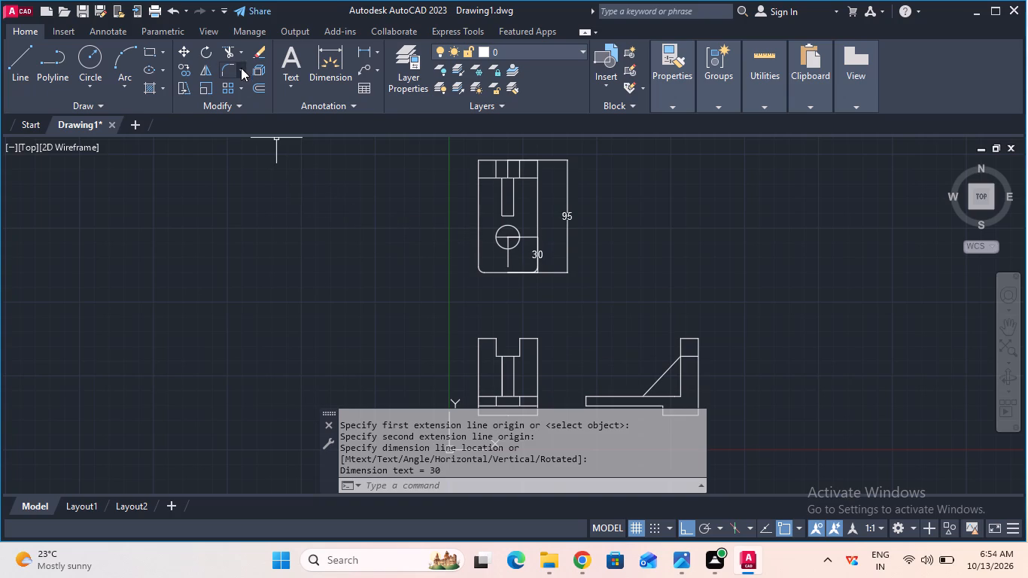
Add a diameter dimension to the hole in the top view, with its text outside the view's right edge.
left_click(380, 53)
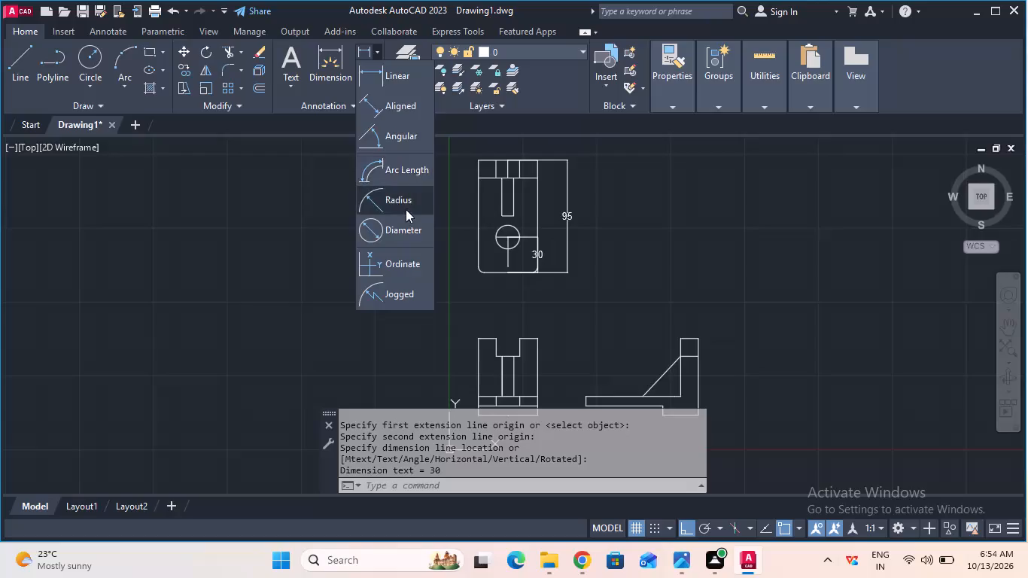
left_click(408, 225)
left_click(501, 224)
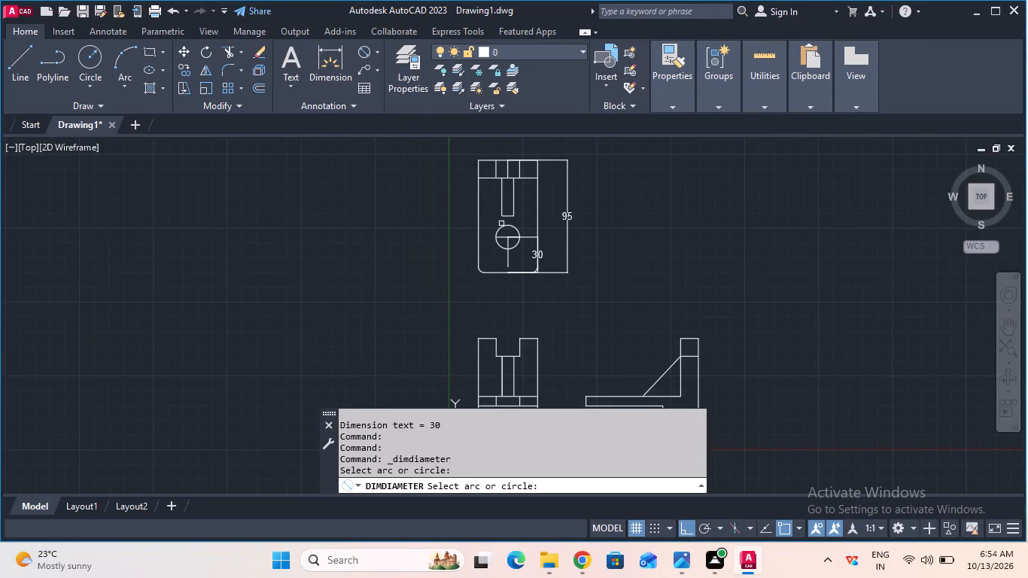
left_click(519, 228)
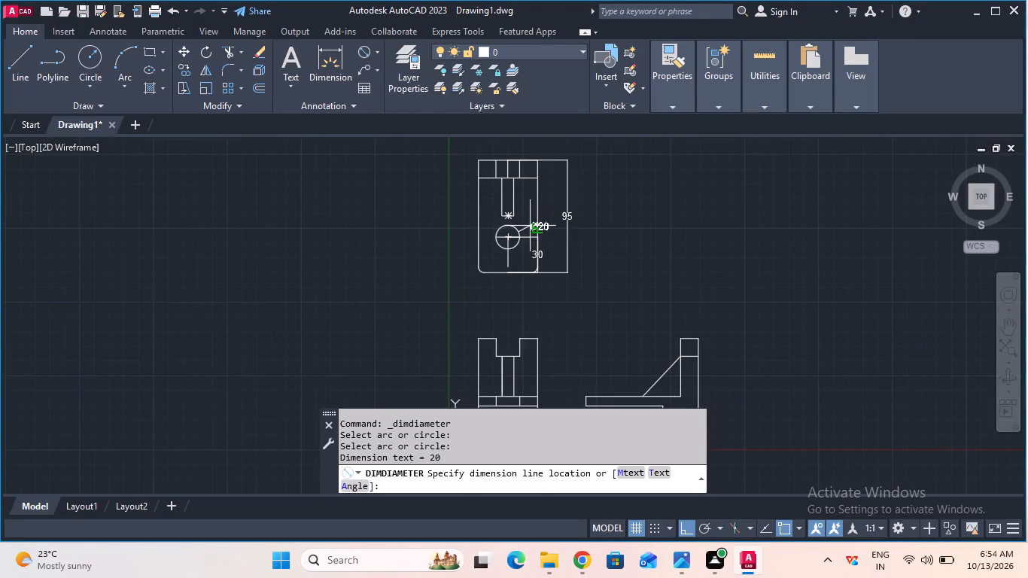
left_click(549, 222)
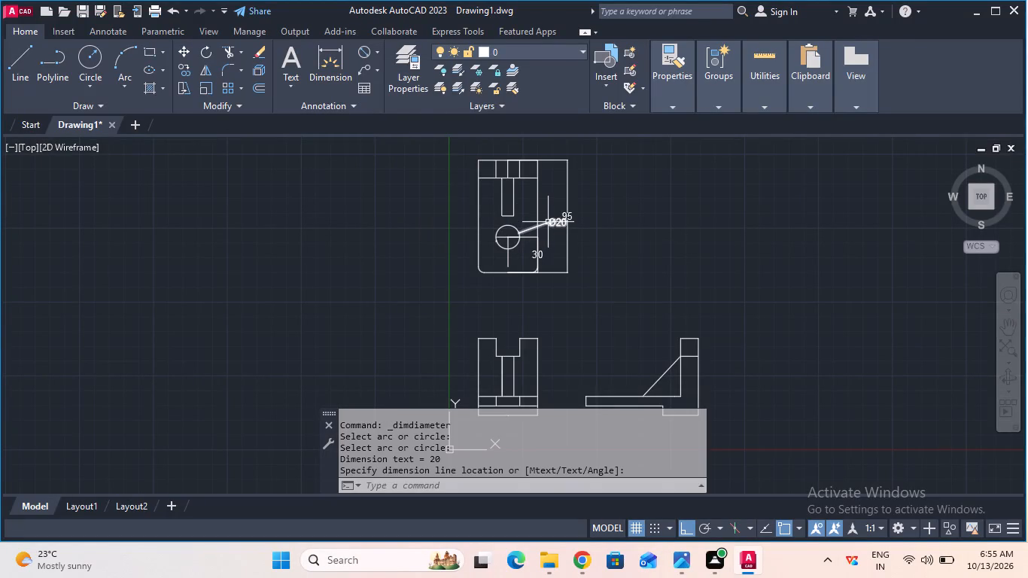
Add a horizontal linear dimension from the hole's centreline to the right edge in the top view, placed just above the lower edge.
scroll(531, 230, "up", 2)
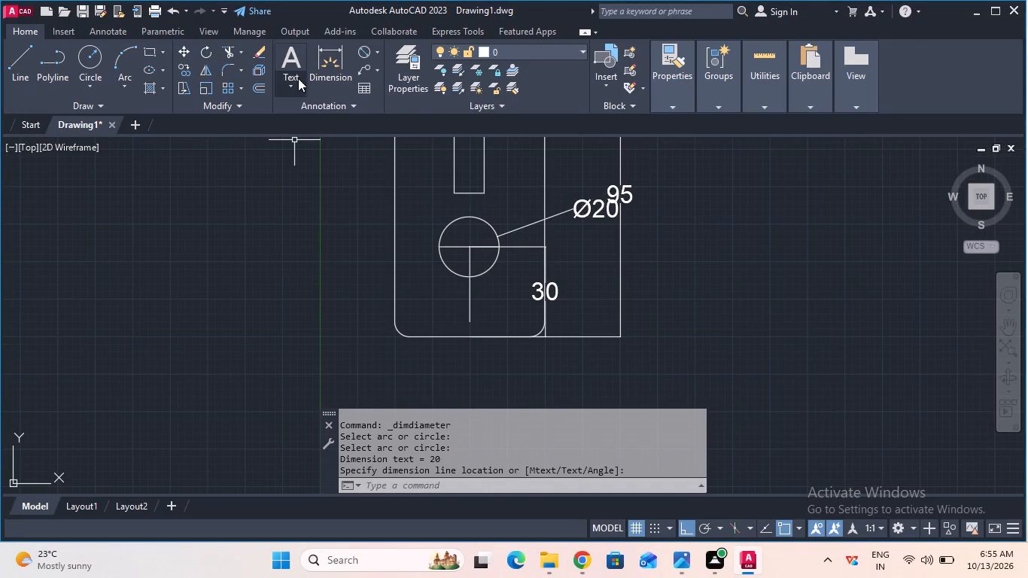
left_click(379, 50)
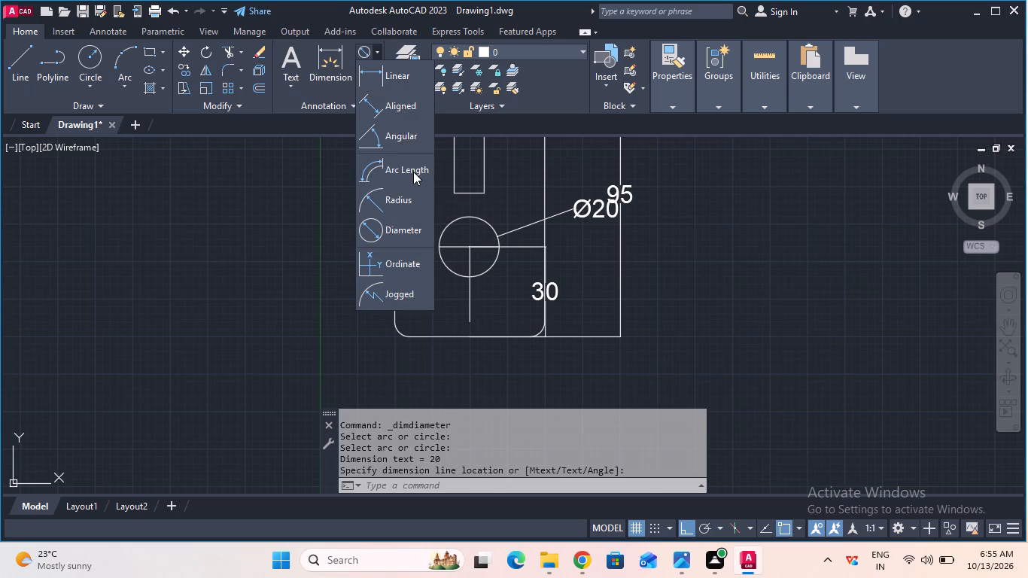
left_click(396, 84)
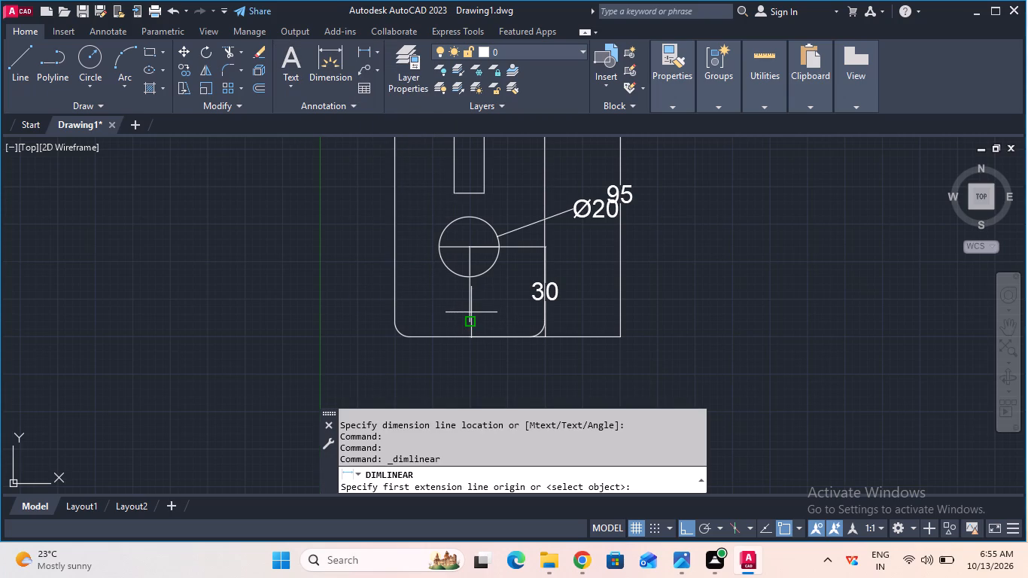
left_click(470, 319)
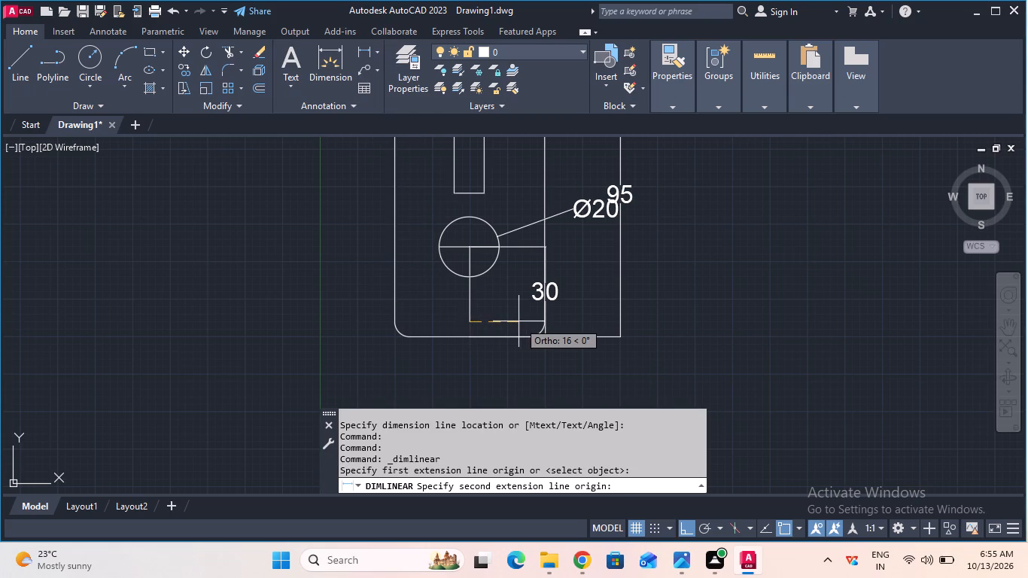
left_click(539, 321)
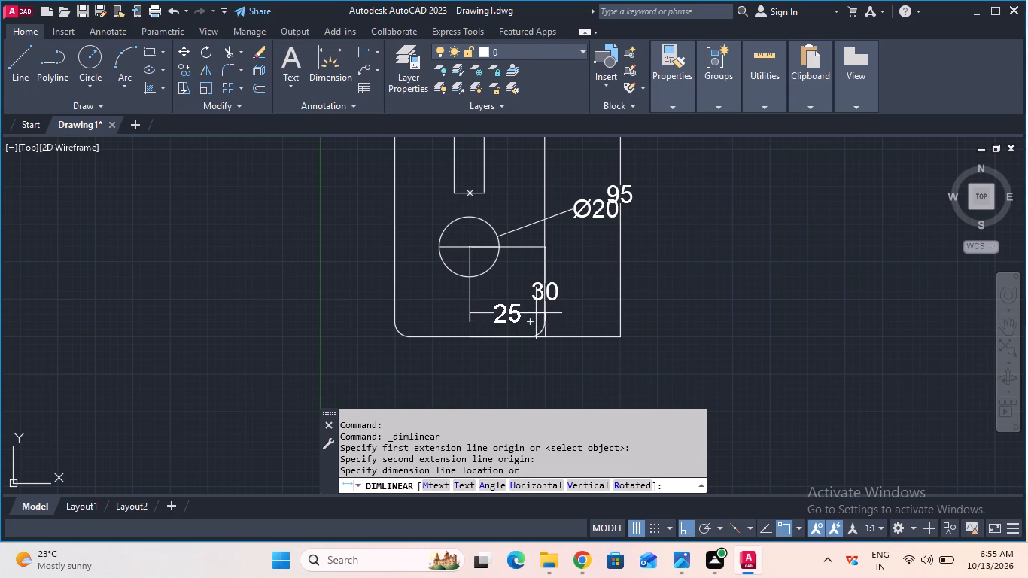
left_click(536, 313)
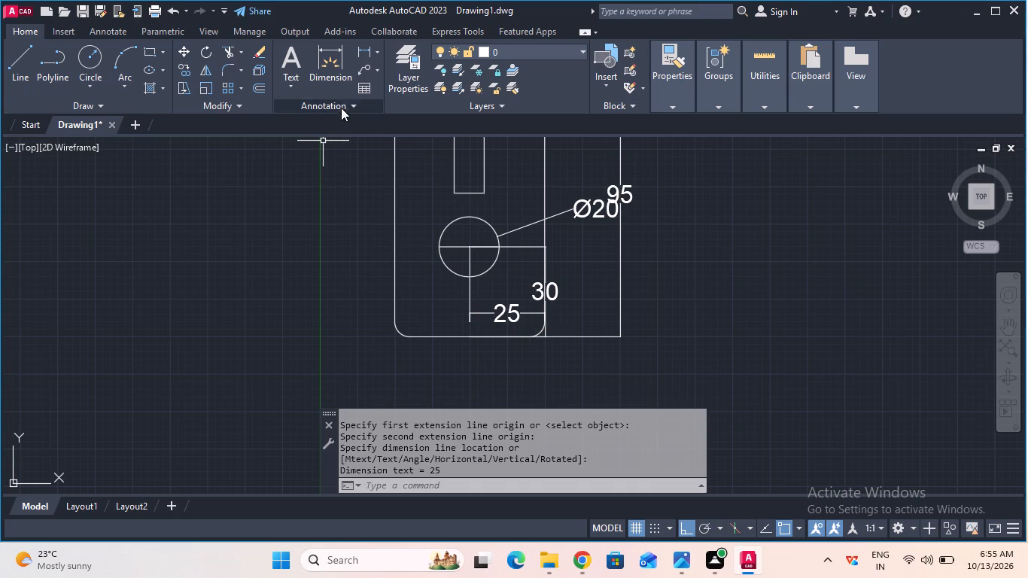
Add a radius dimension to the lower-left rounded corner of the top view, placed outside the corner.
left_click(374, 56)
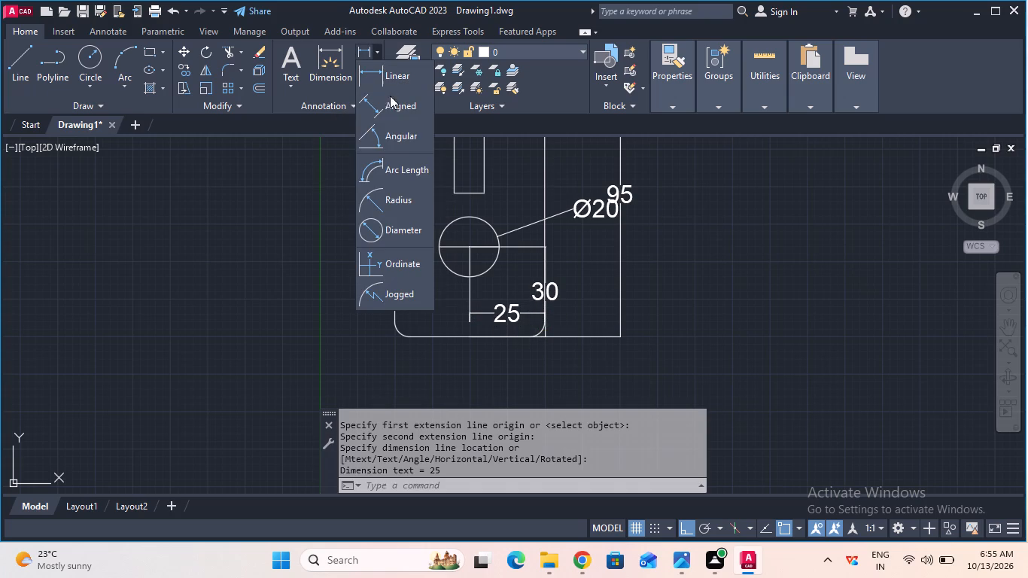
left_click(407, 202)
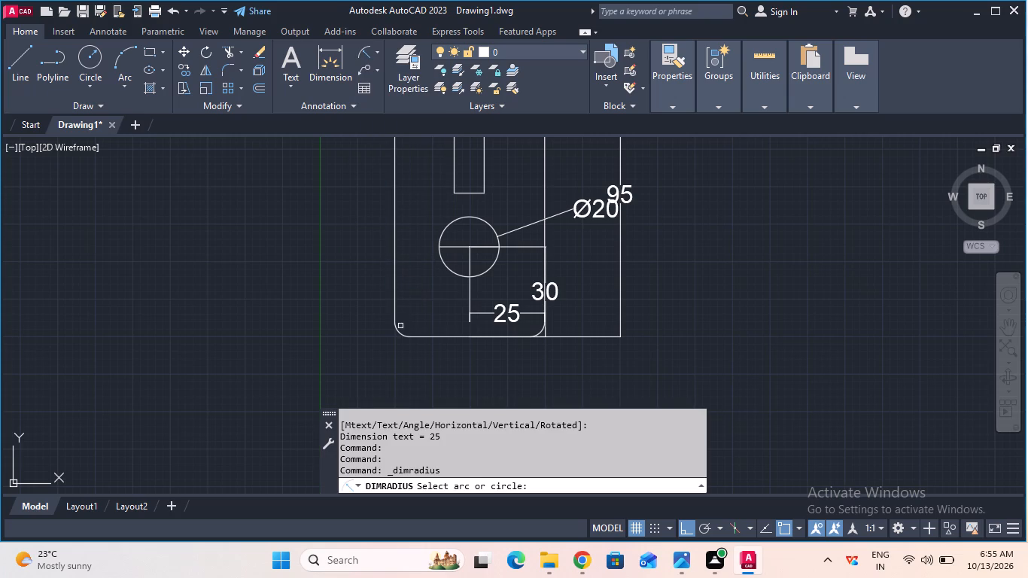
left_click(400, 329)
left_click(394, 342)
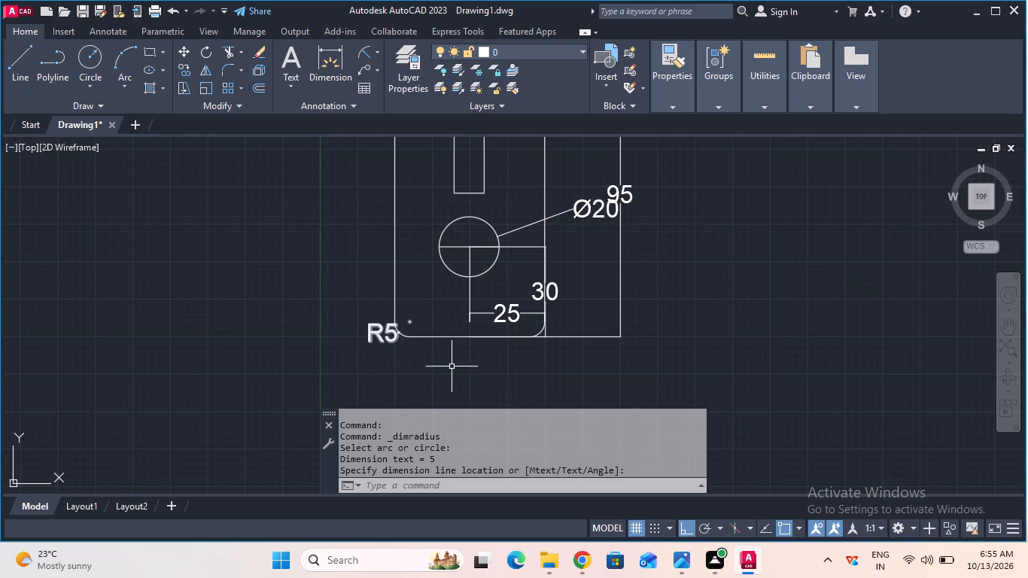
Add a horizontal linear dimension for the front view's overall width, placed above its top edge.
middle_click_drag(452, 367, 446, 214)
middle_click(446, 214)
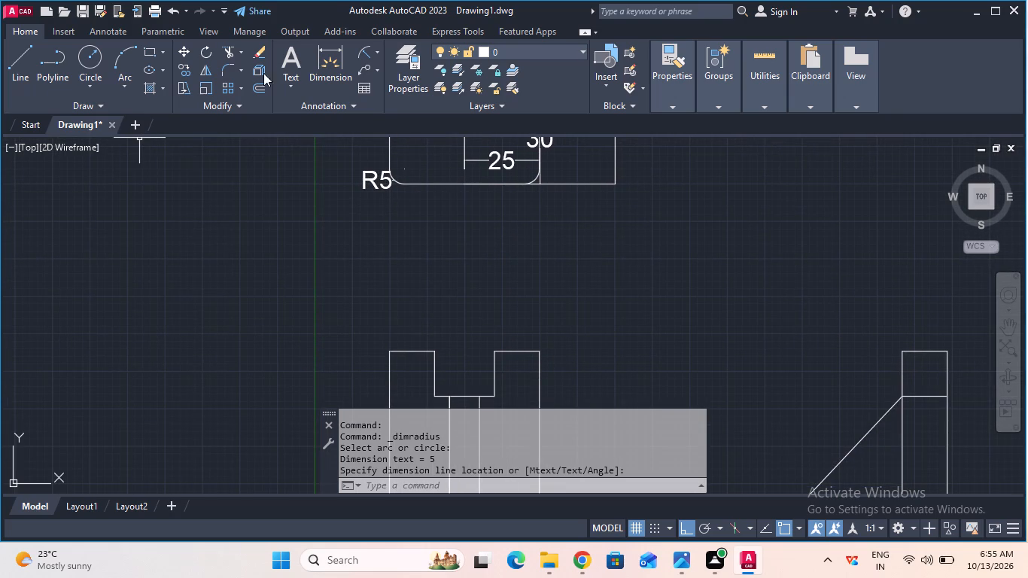
left_click(377, 53)
left_click(379, 78)
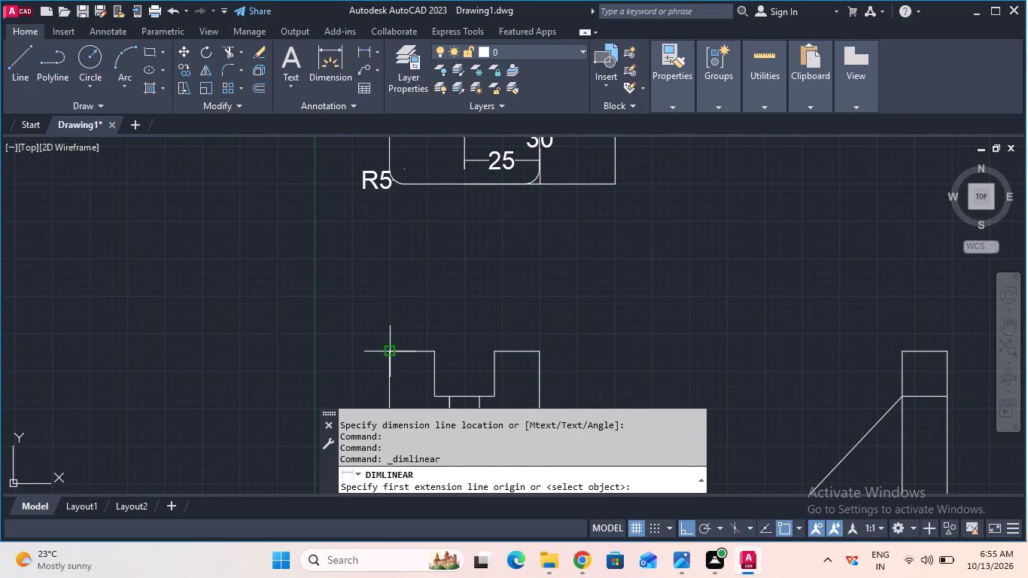
left_click(388, 357)
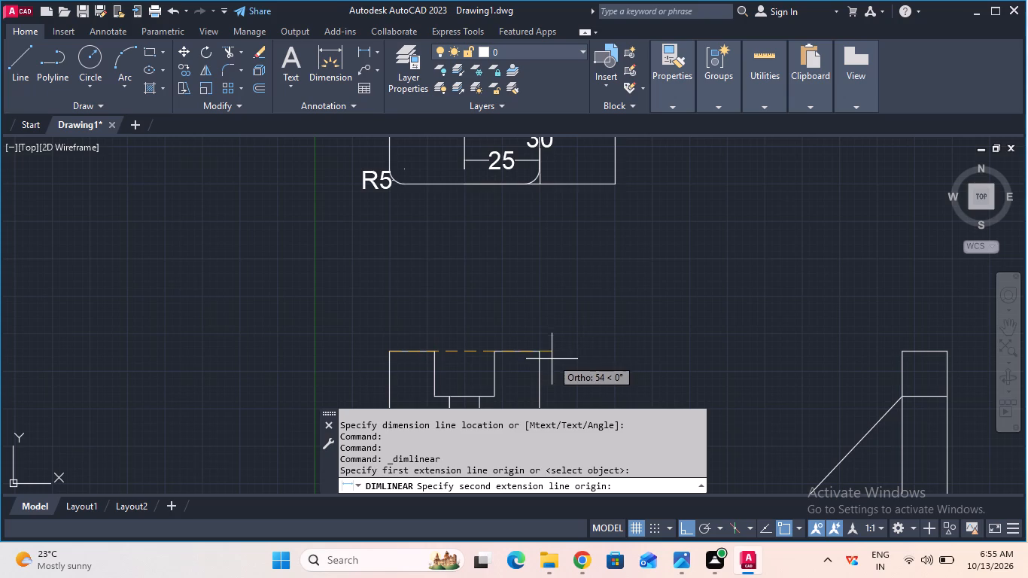
left_click(543, 354)
left_click(542, 307)
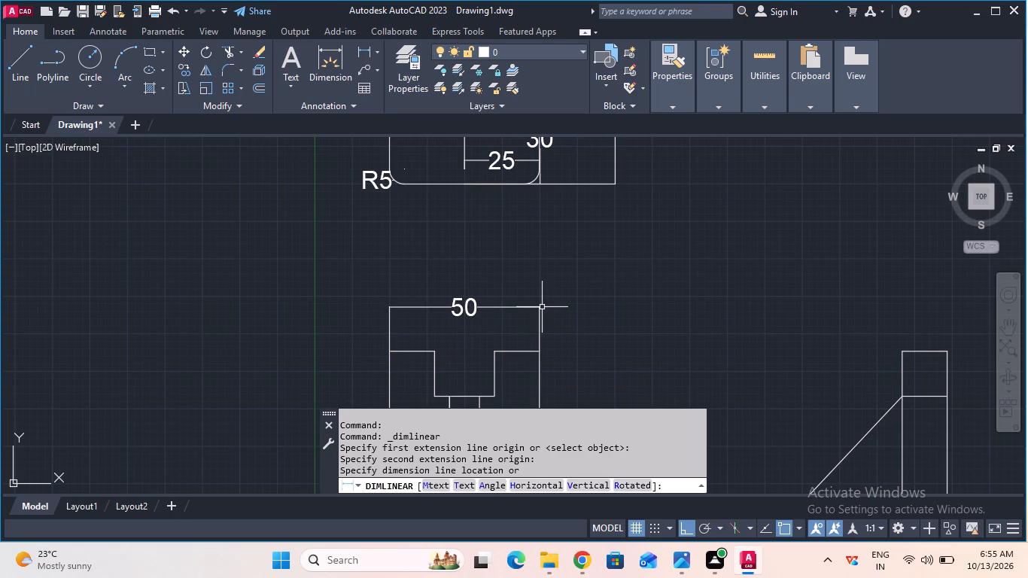
Add a vertical linear dimension for the depth of the front view's top notch, placed left of the notch.
left_click(362, 51)
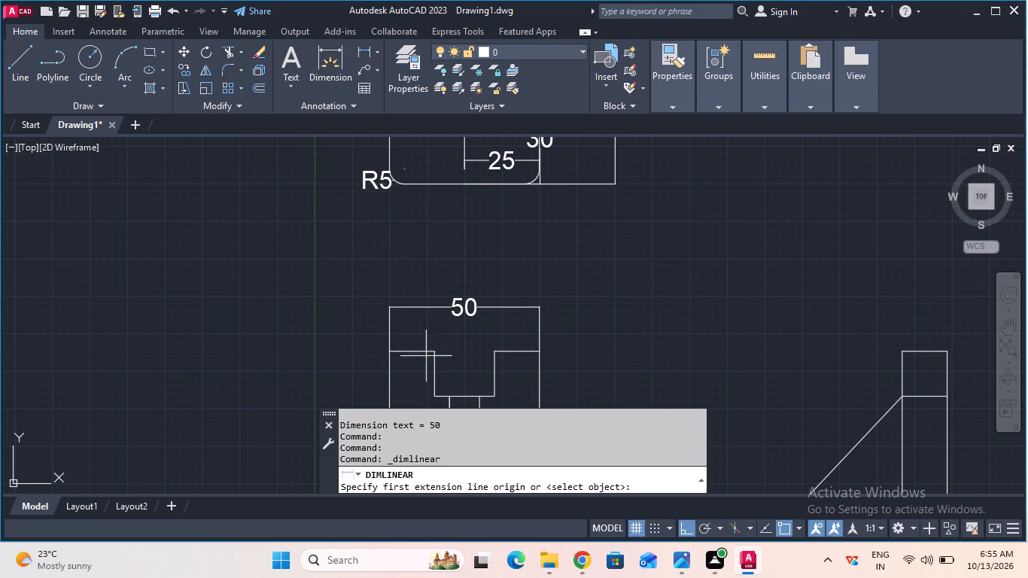
left_click(438, 354)
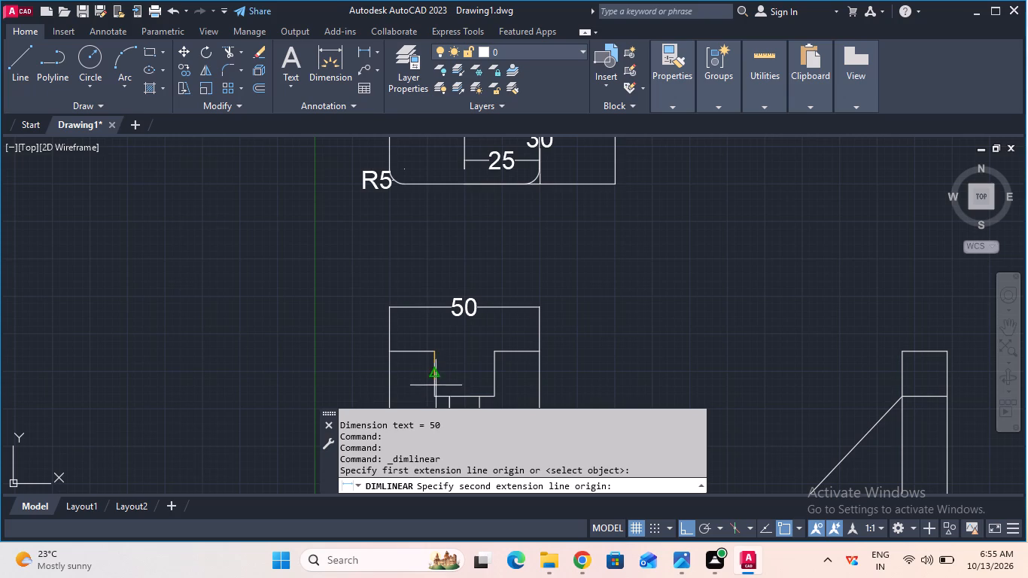
left_click(436, 389)
left_click(412, 394)
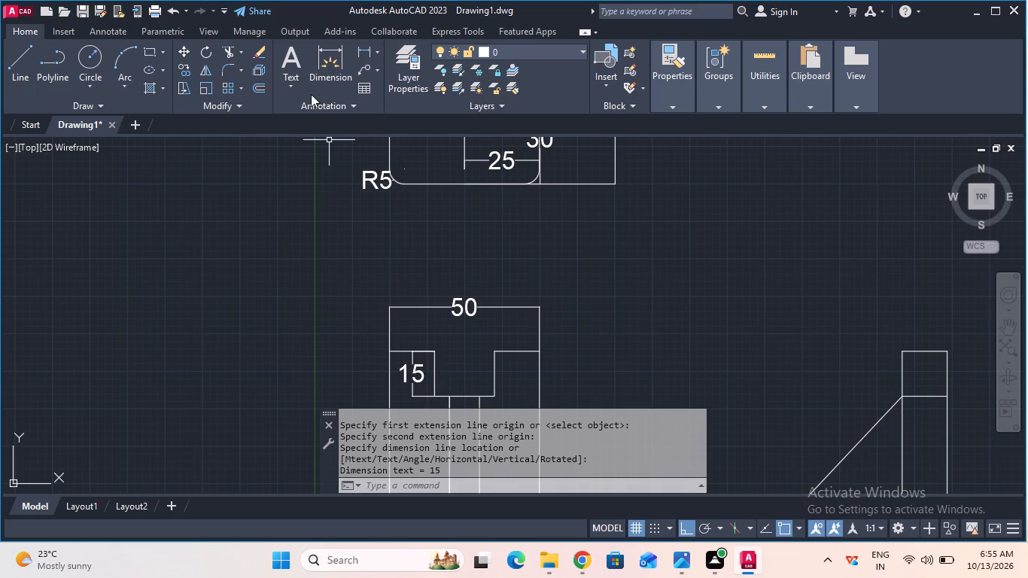
Add a horizontal linear dimension for the width of the front view's top notch, placed between the notch and the overall width dimension.
left_click(360, 58)
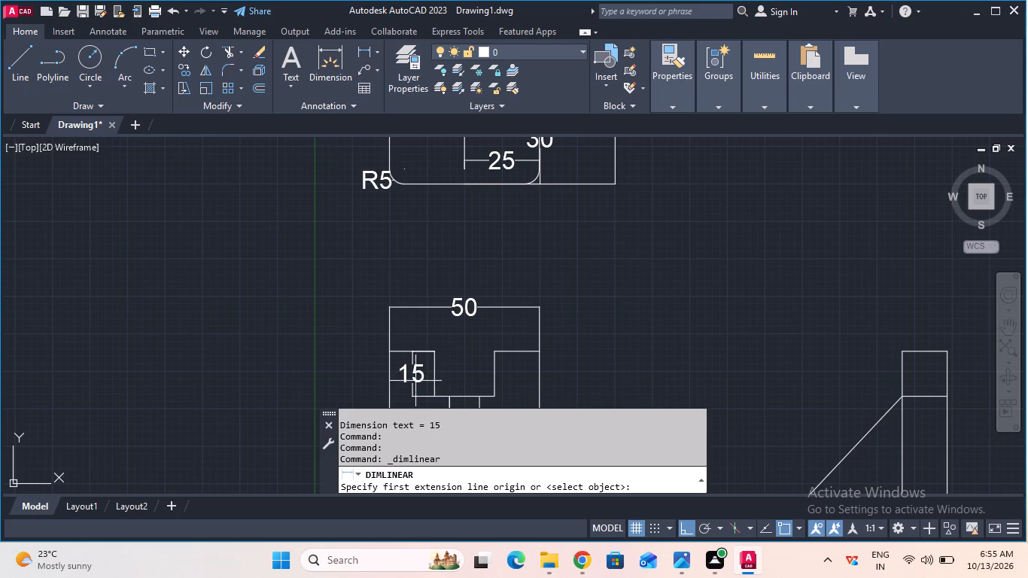
left_click(430, 354)
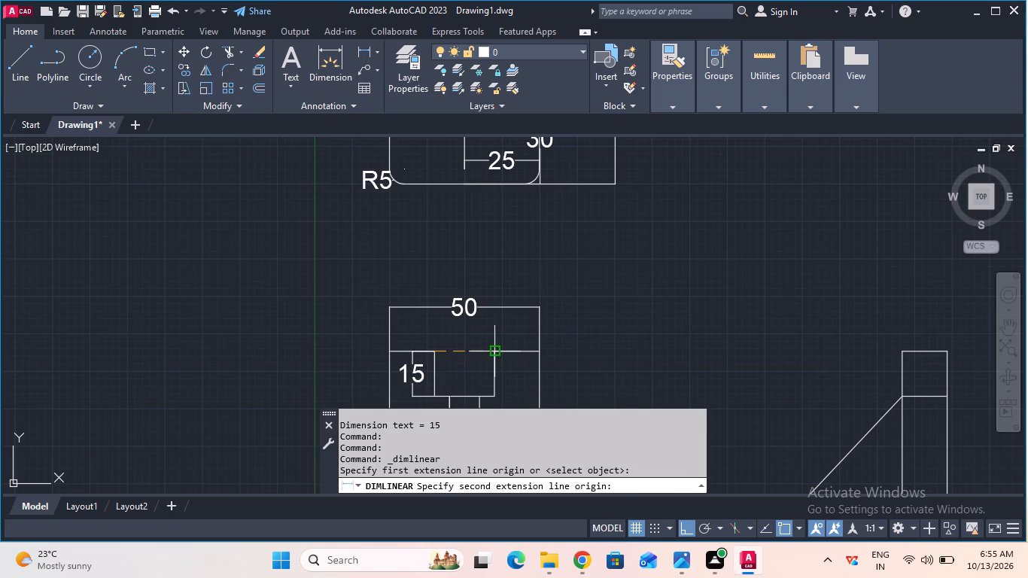
left_click(496, 352)
left_click(495, 332)
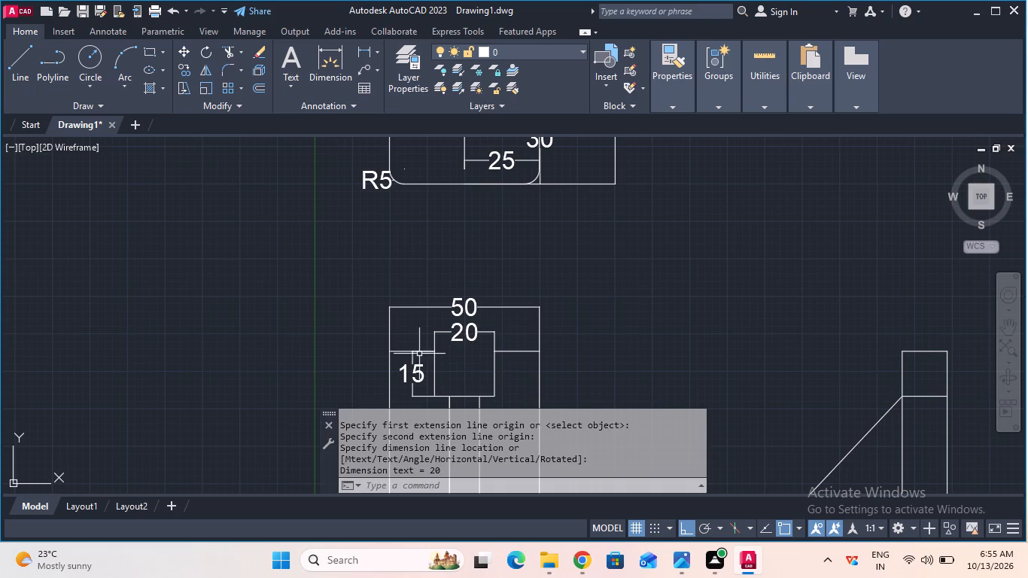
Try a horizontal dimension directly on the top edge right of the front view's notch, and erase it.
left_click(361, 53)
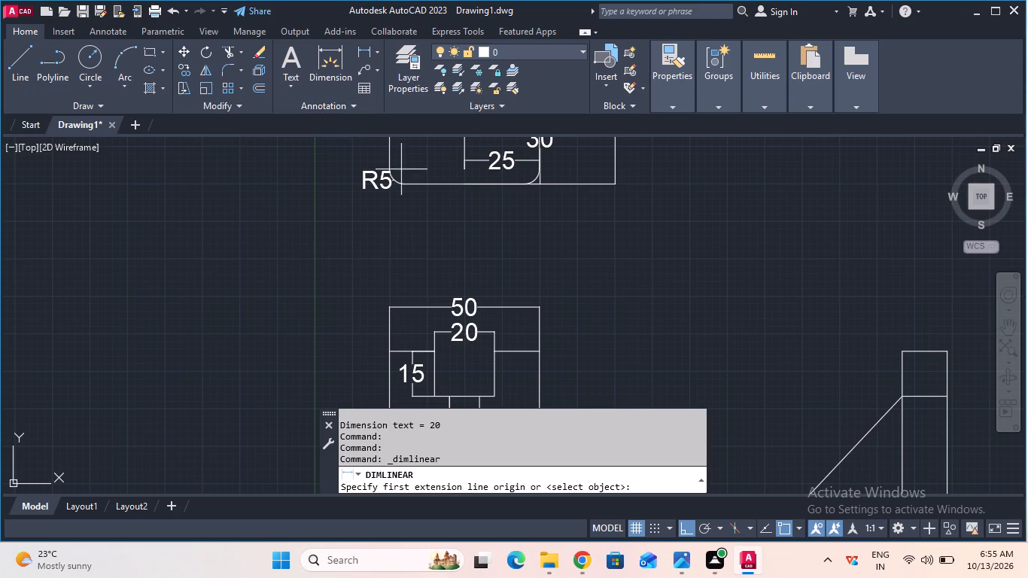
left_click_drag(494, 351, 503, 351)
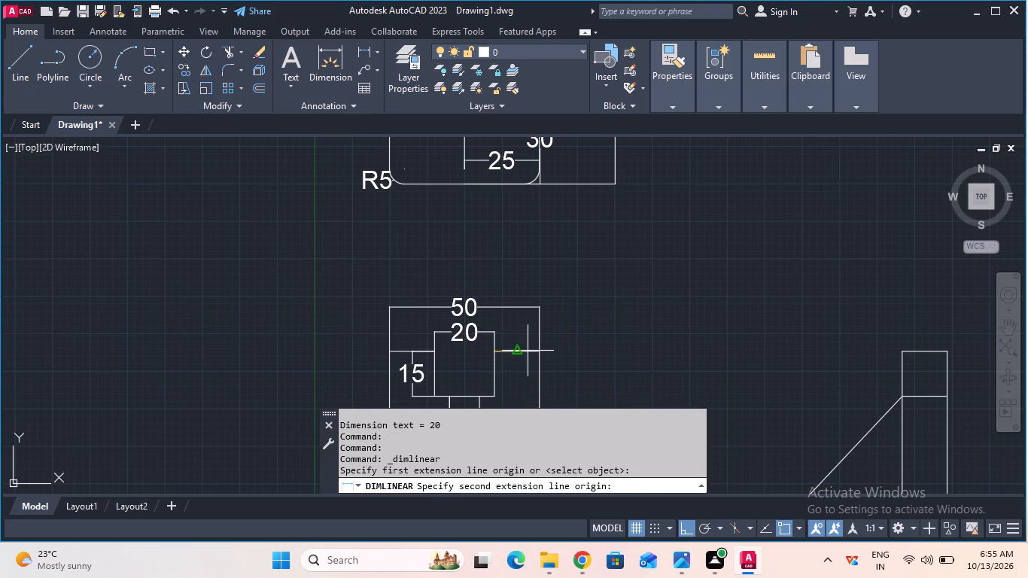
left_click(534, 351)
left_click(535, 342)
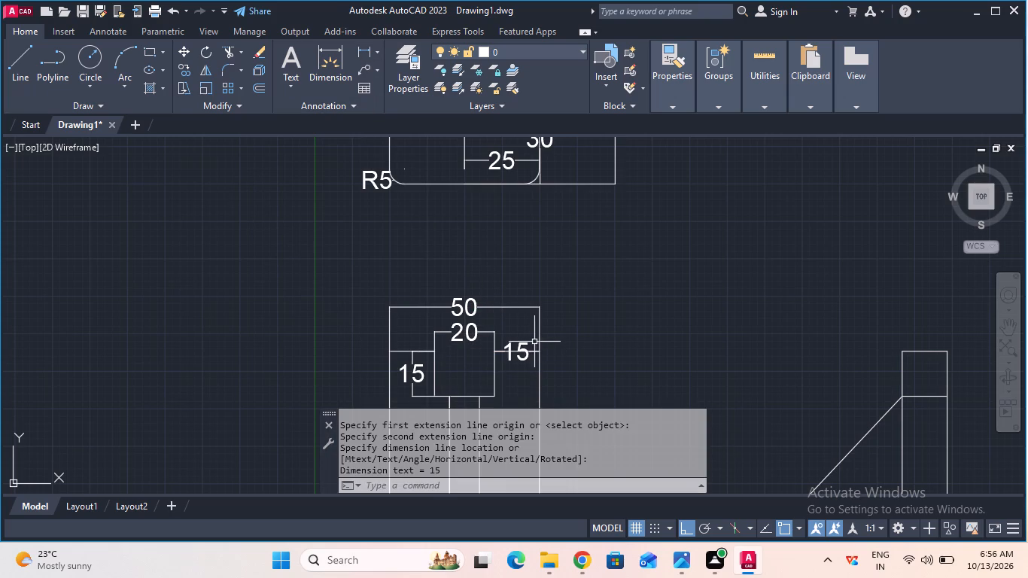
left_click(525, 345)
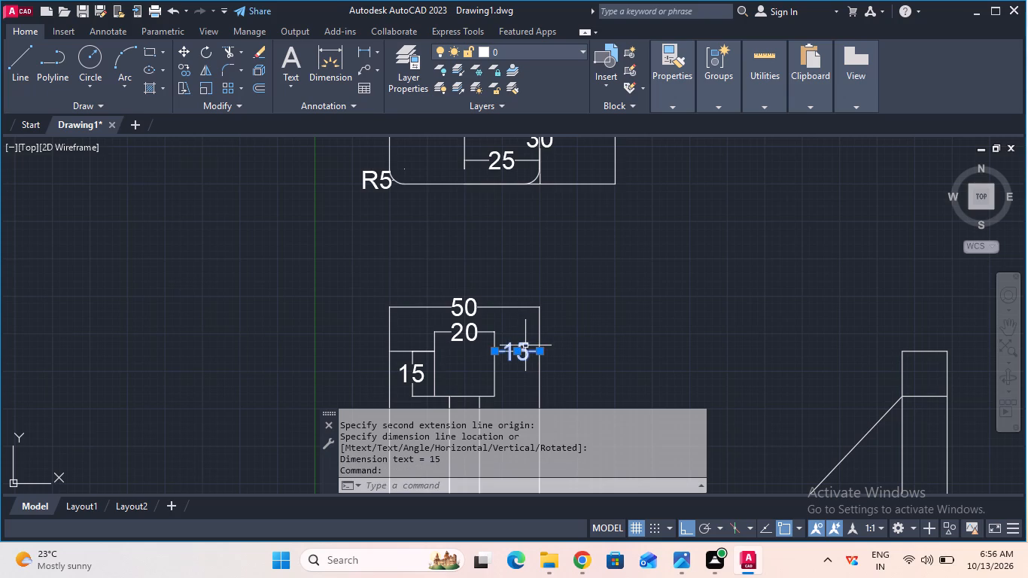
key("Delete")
Add a horizontal linear dimension for the top edge right of the front view's notch, placed above that edge.
left_click(360, 55)
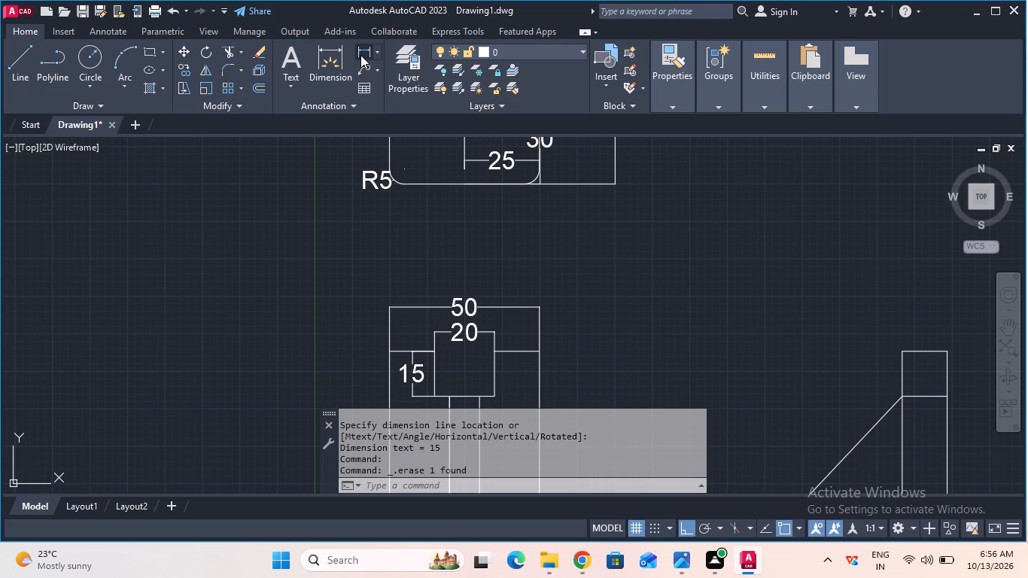
left_click(494, 352)
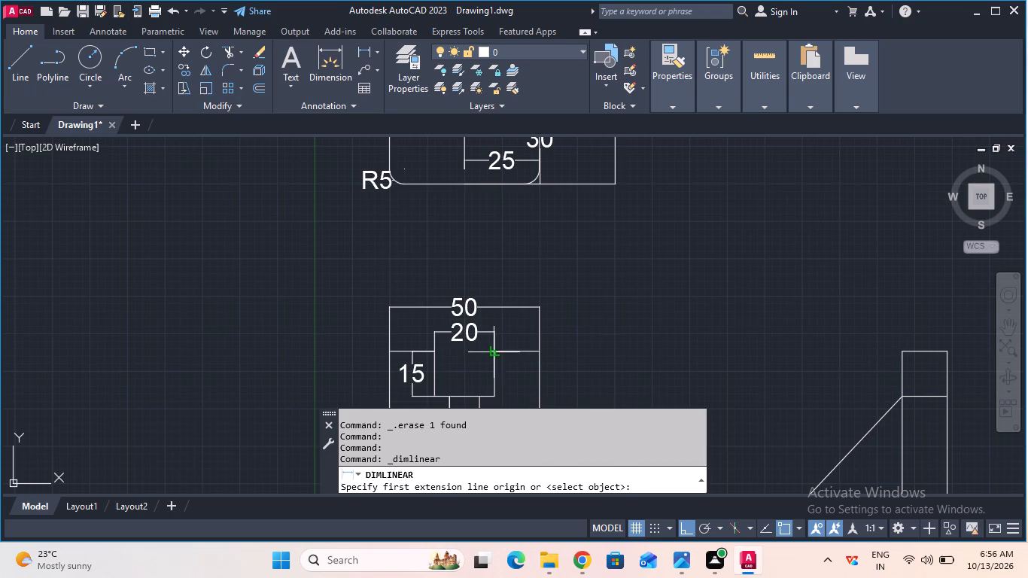
left_click(539, 351)
left_click(539, 336)
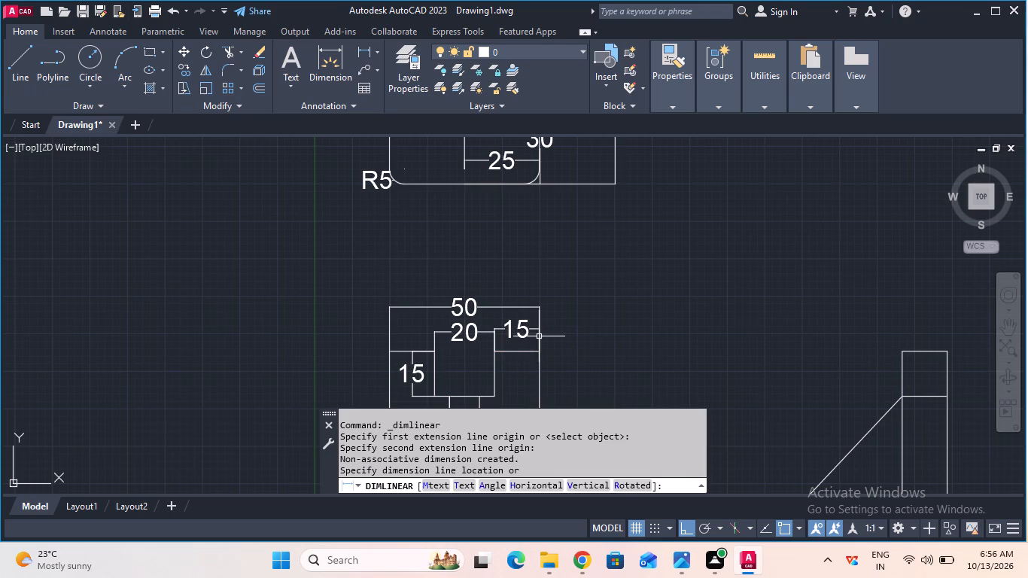
Add a horizontal linear dimension for the width of the front view's central rib, placed inside the rib.
middle_click_drag(518, 338, 494, 236)
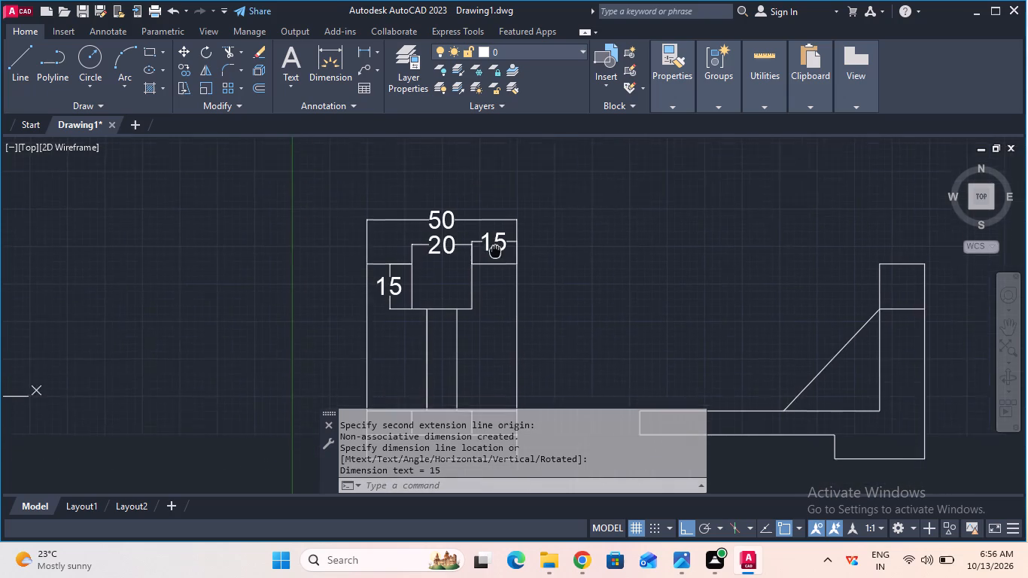
middle_click_drag(494, 236, 495, 205)
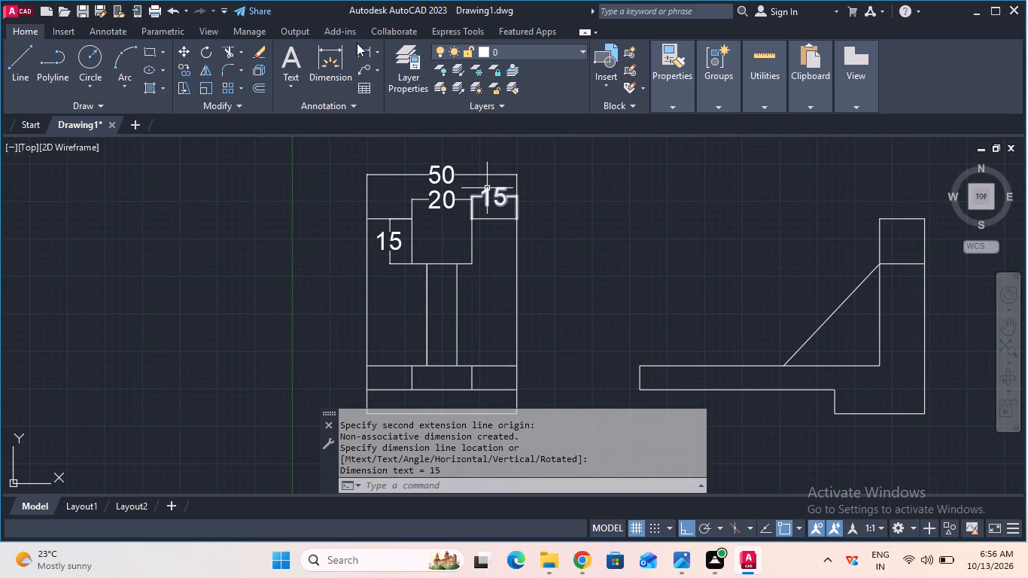
left_click(357, 43)
left_click(357, 44)
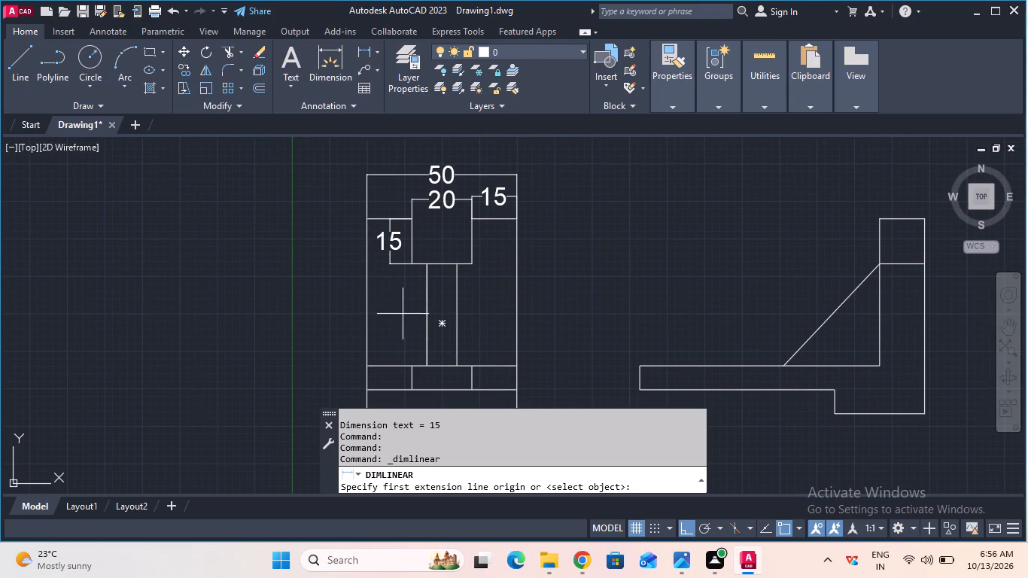
left_click(427, 315)
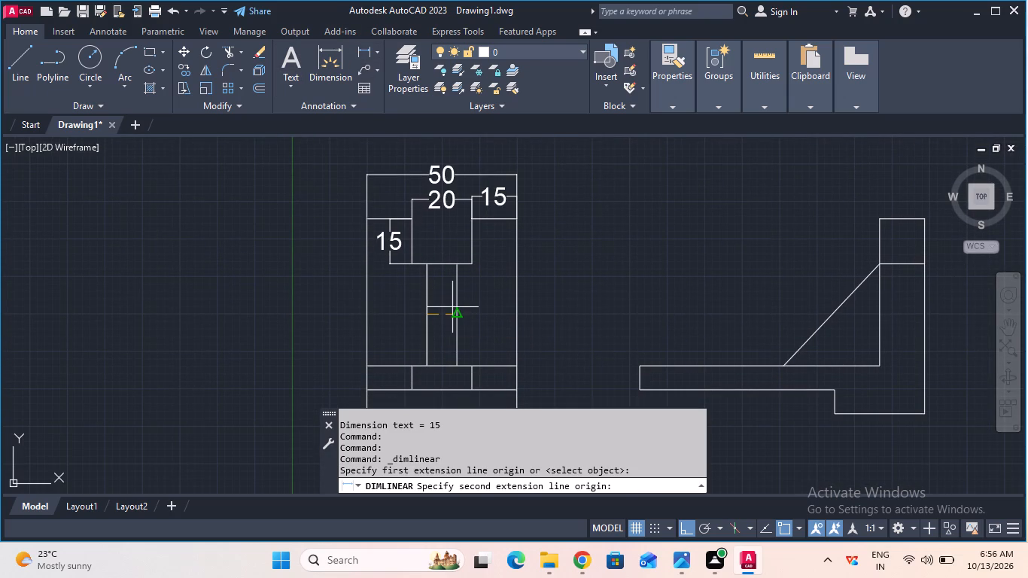
left_click(456, 310)
left_click(452, 300)
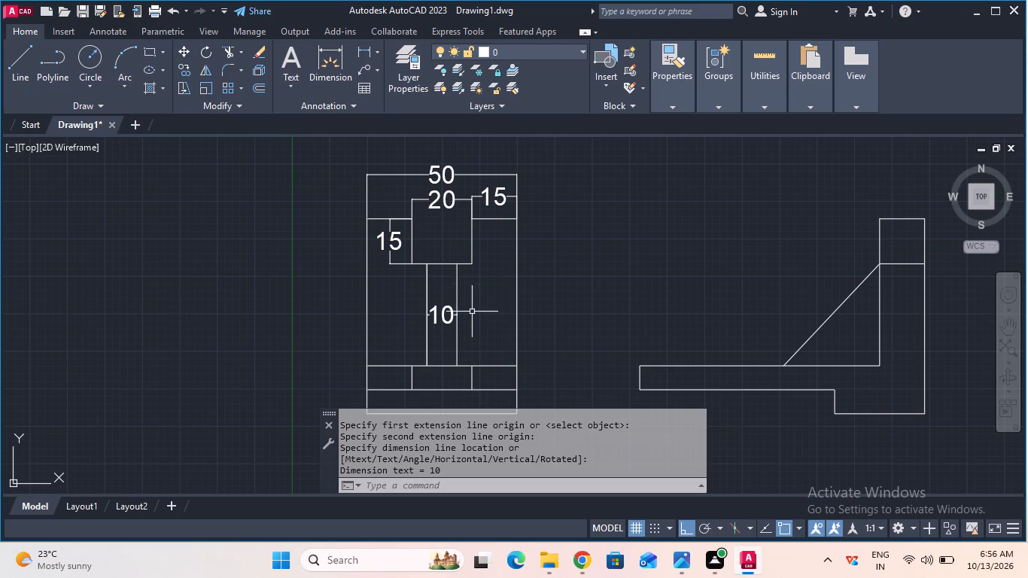
Add a vertical linear dimension for the front view's overall height, placed to the right of the view.
scroll(468, 318, "down", 1)
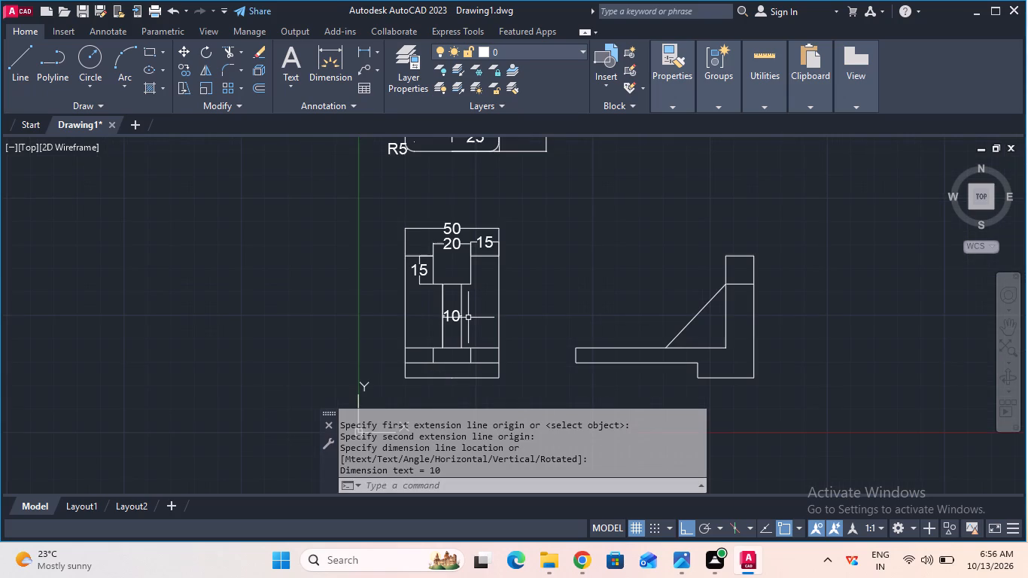
left_click(363, 46)
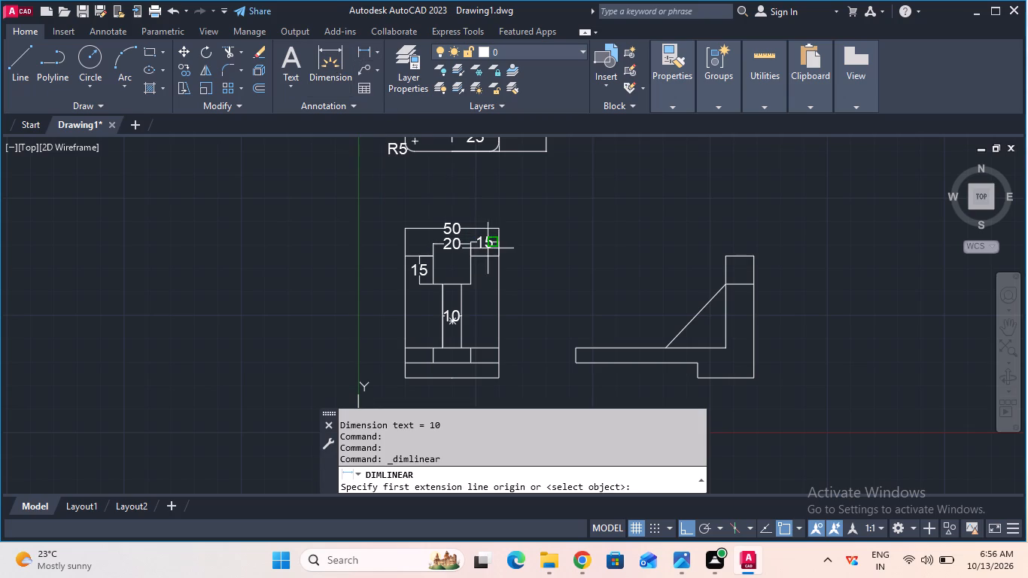
left_click(496, 254)
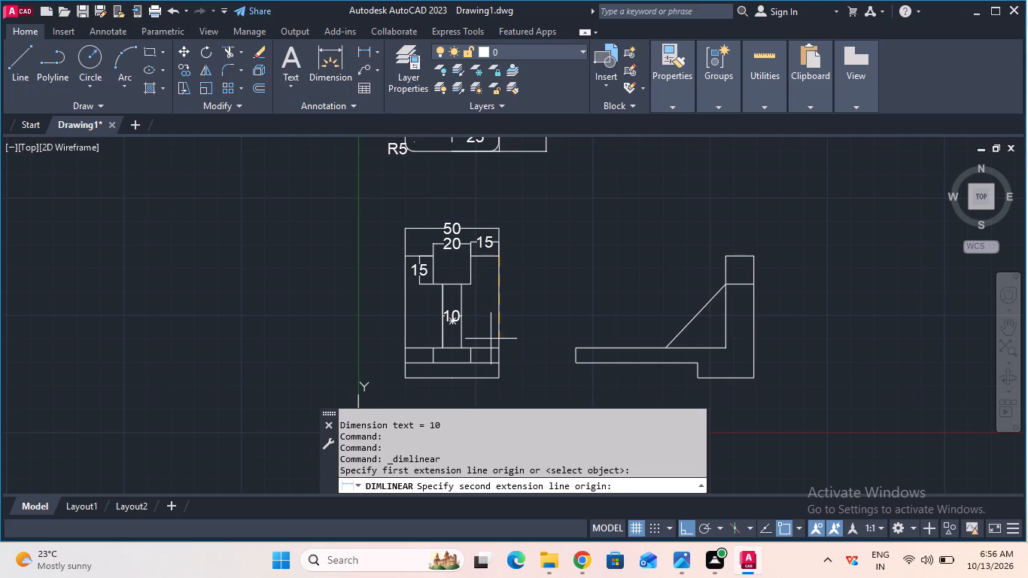
left_click(502, 379)
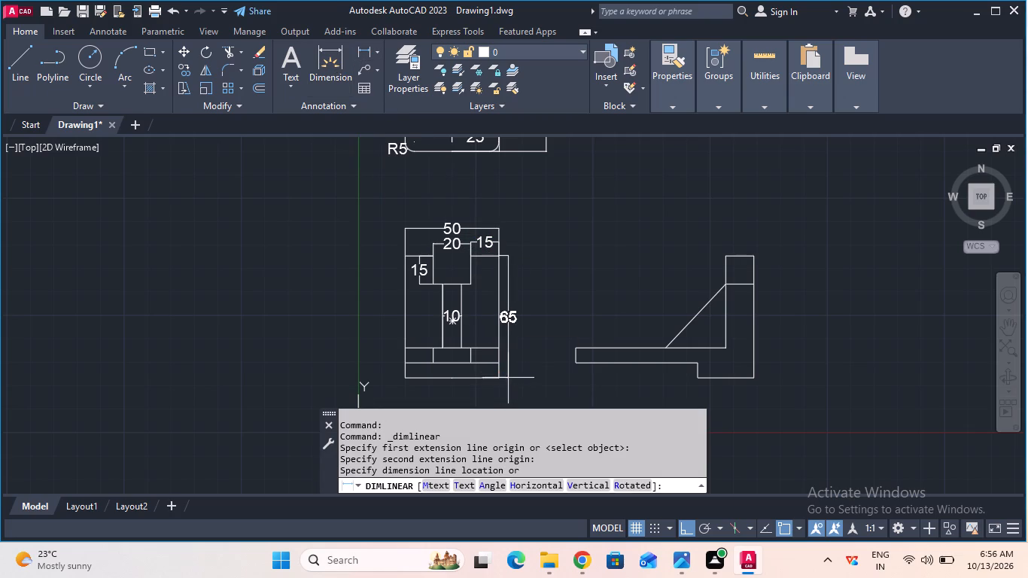
left_click(516, 376)
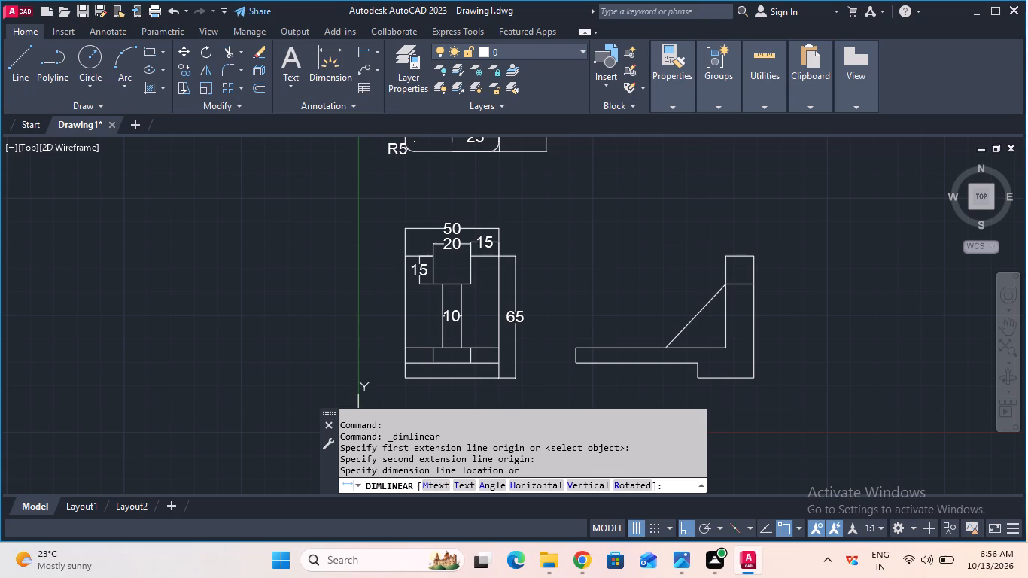
Add a vertical linear dimension from the side view's base top edge to the foot's bottom edge, placed left of the base.
middle_click_drag(567, 338, 522, 256)
scroll(567, 338, "up", 1)
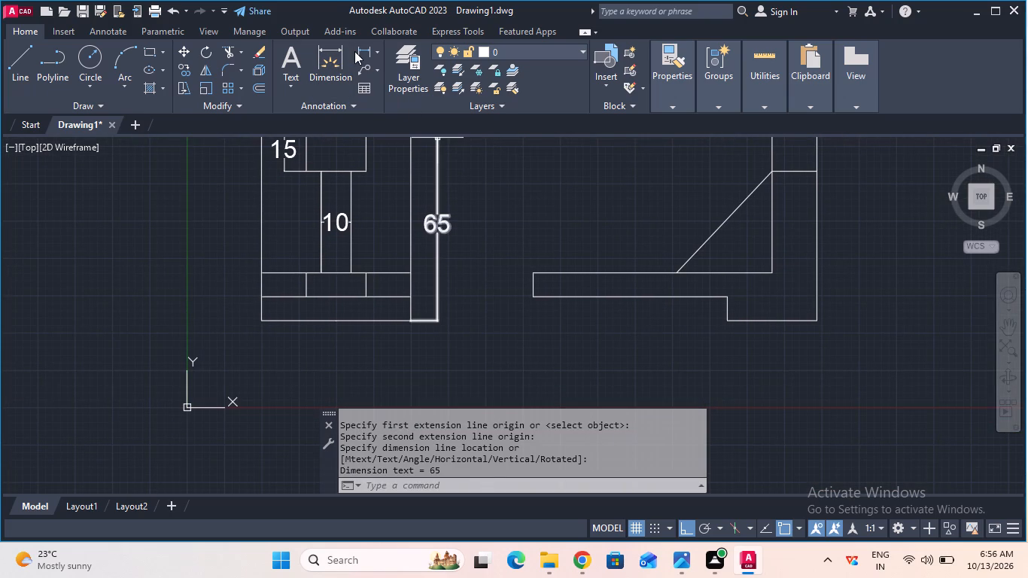
left_click(358, 50)
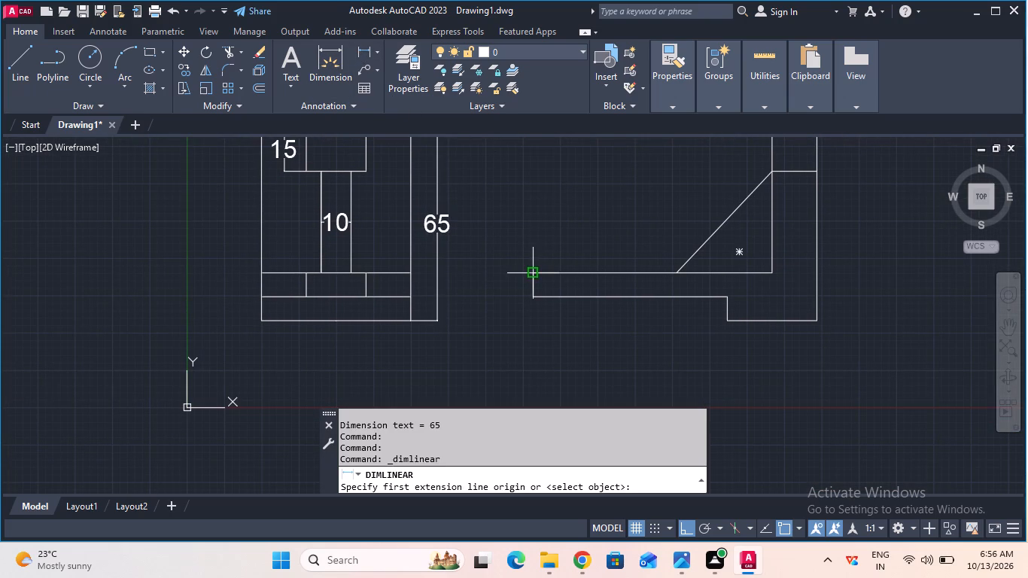
left_click(530, 270)
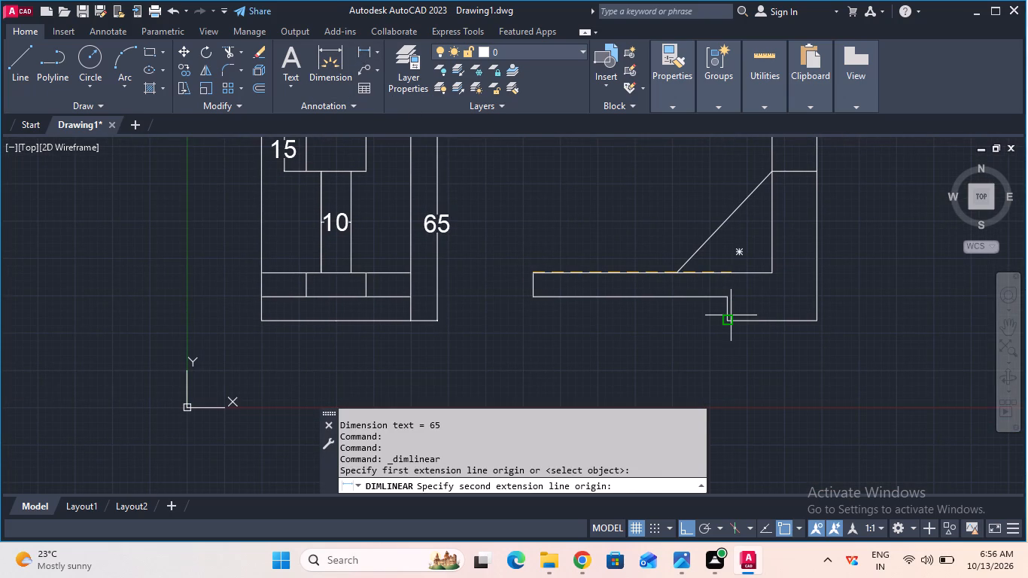
left_click(731, 315)
left_click(492, 311)
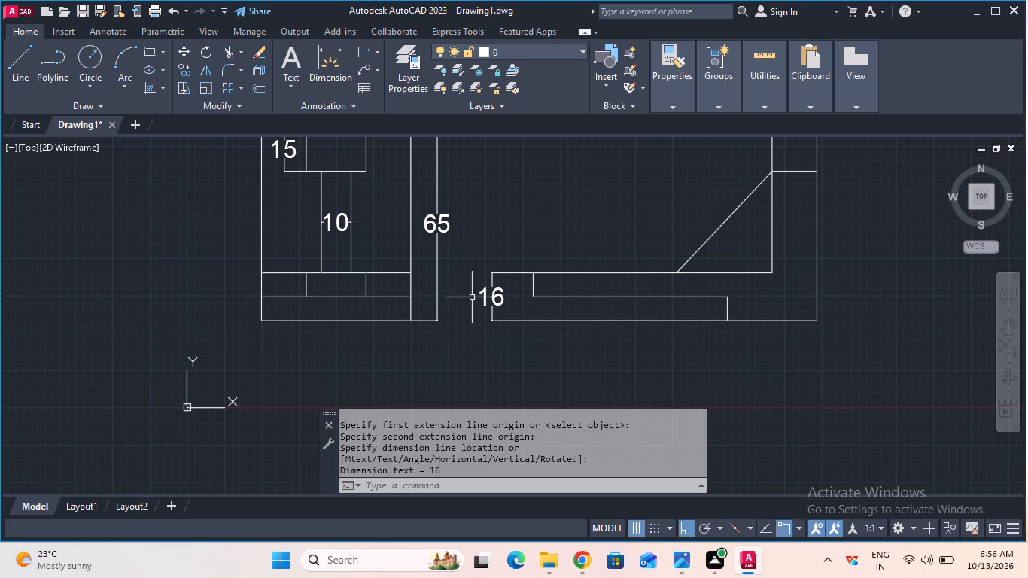
Add a vertical linear dimension for the height of the step under the side view's base, placed below the base's thin part.
left_click(360, 52)
left_click(727, 298)
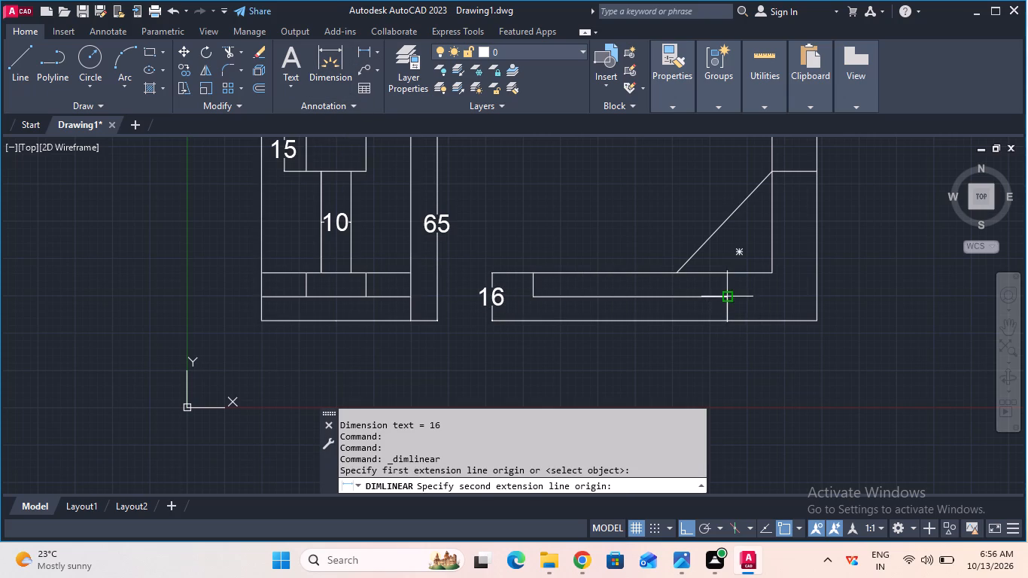
left_click(725, 318)
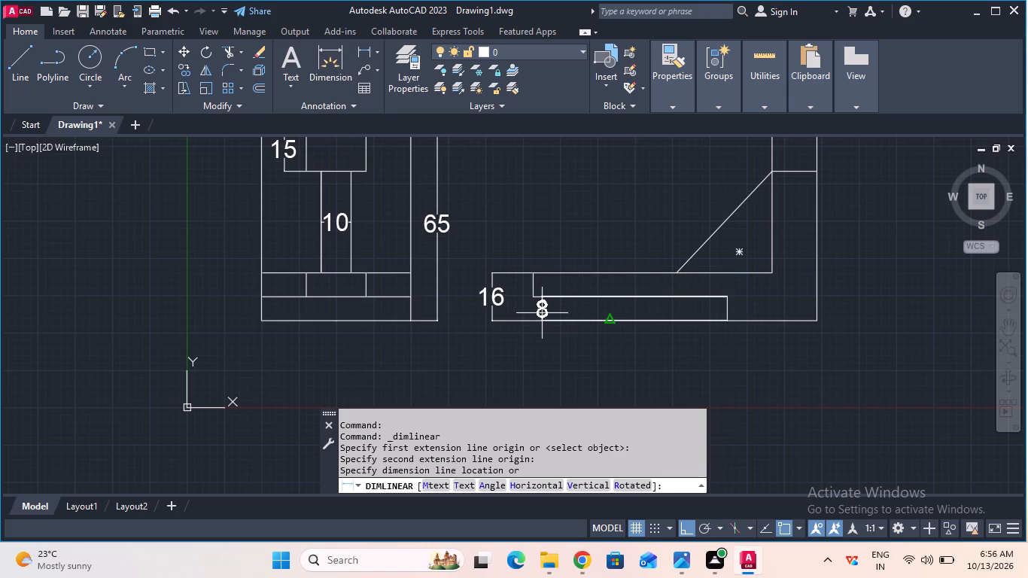
left_click(576, 312)
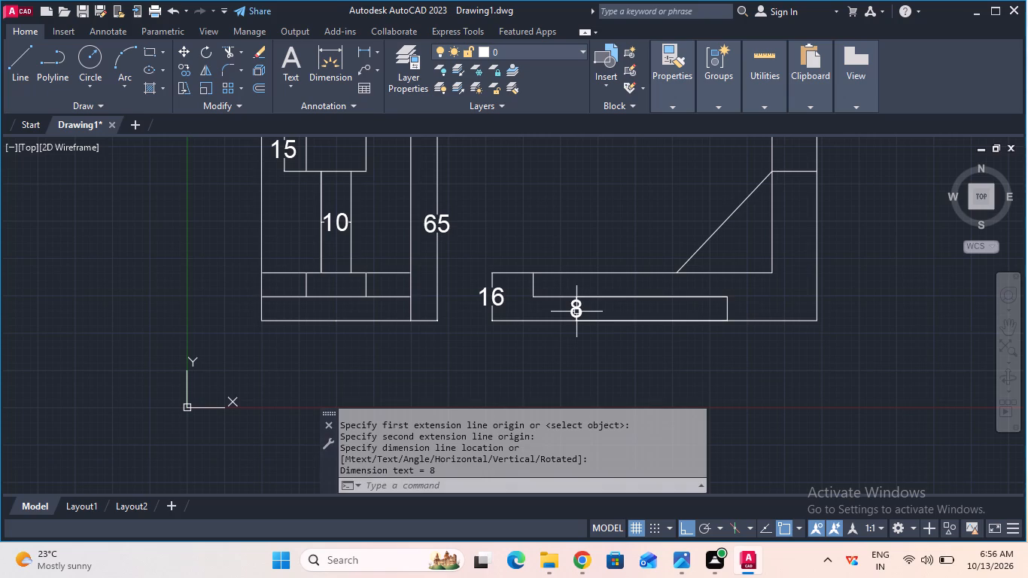
Add a horizontal linear dimension for the length of the side view's sloped rib along the base, placed above the rib.
right_click_drag(674, 279, 640, 321)
right_click_drag(640, 321, 630, 331)
left_click(871, 303)
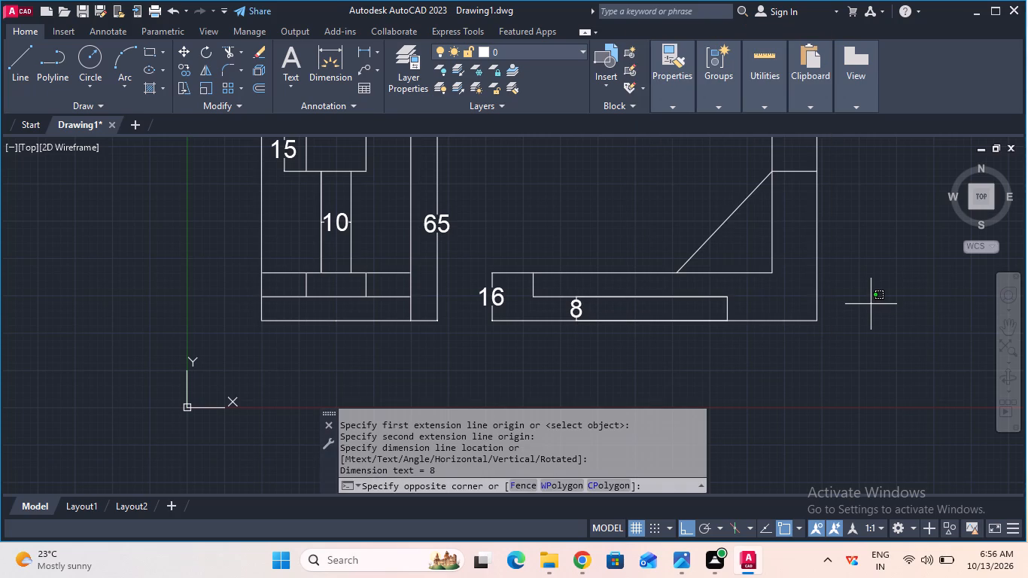
middle_click_drag(871, 304, 833, 385)
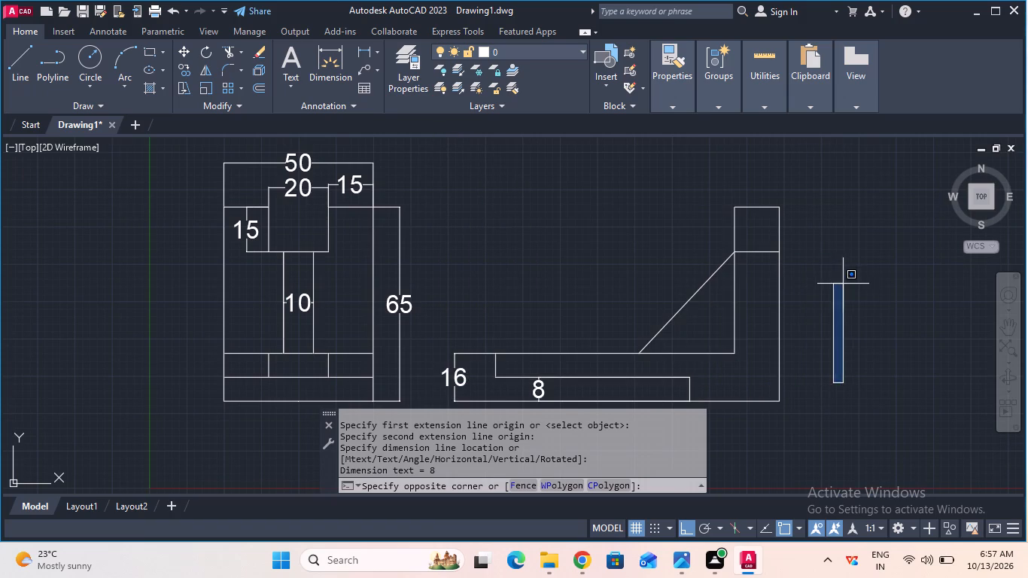
left_click(843, 284)
left_click(363, 56)
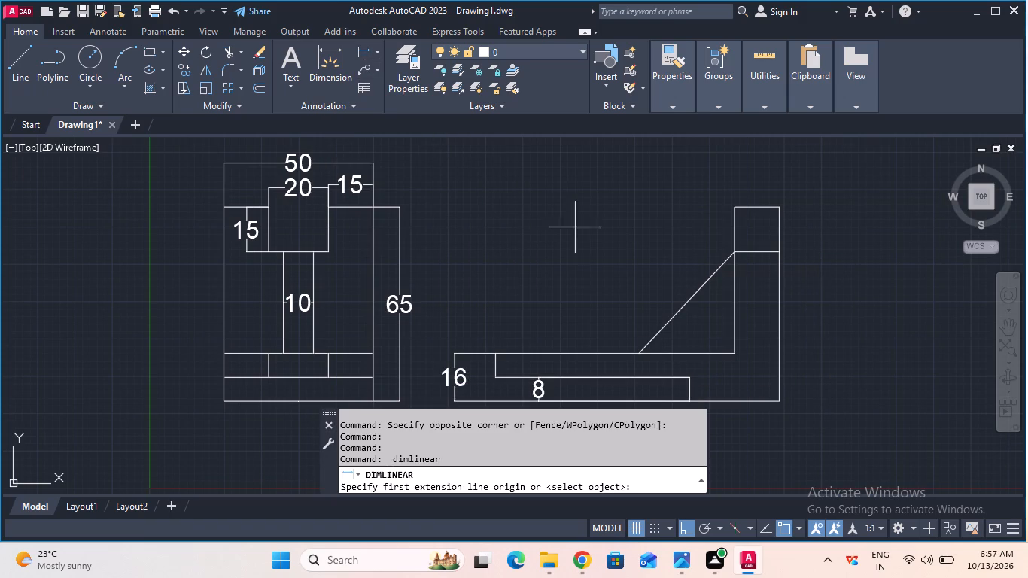
left_click(735, 350)
left_click(637, 353)
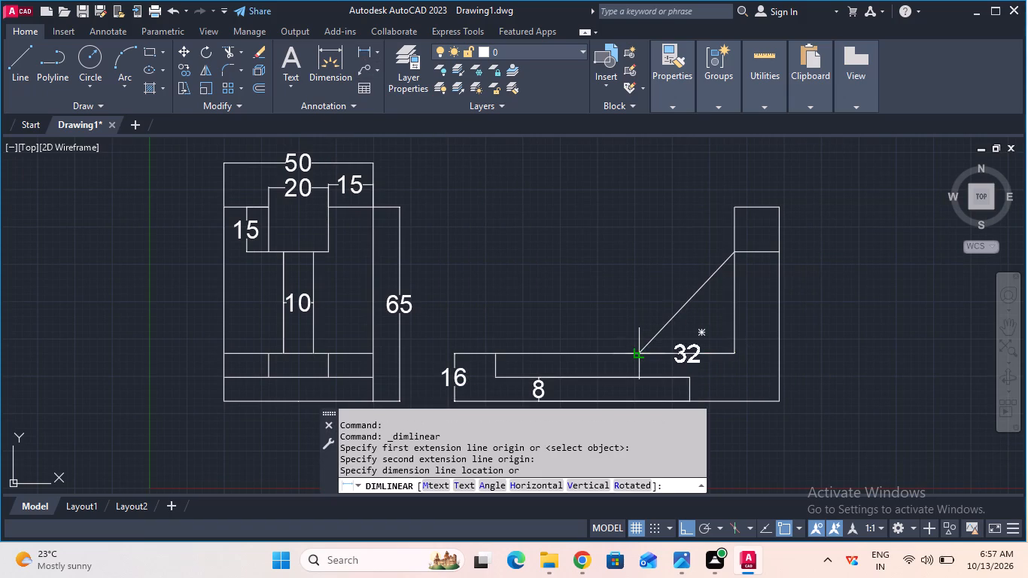
left_click(638, 243)
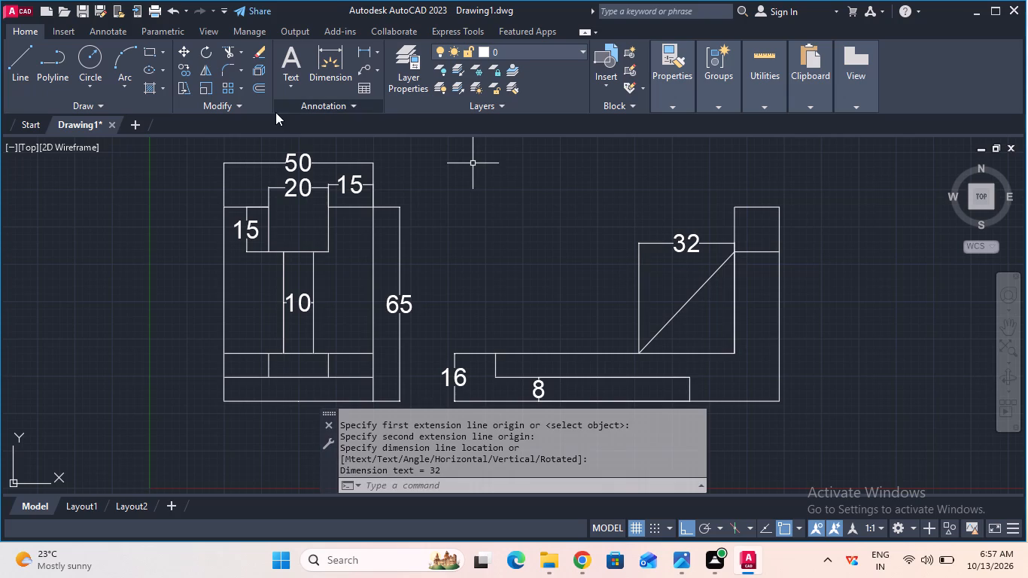
Add a horizontal linear dimension for the thickness of the side view's upright, placed above its top edge.
left_click(361, 54)
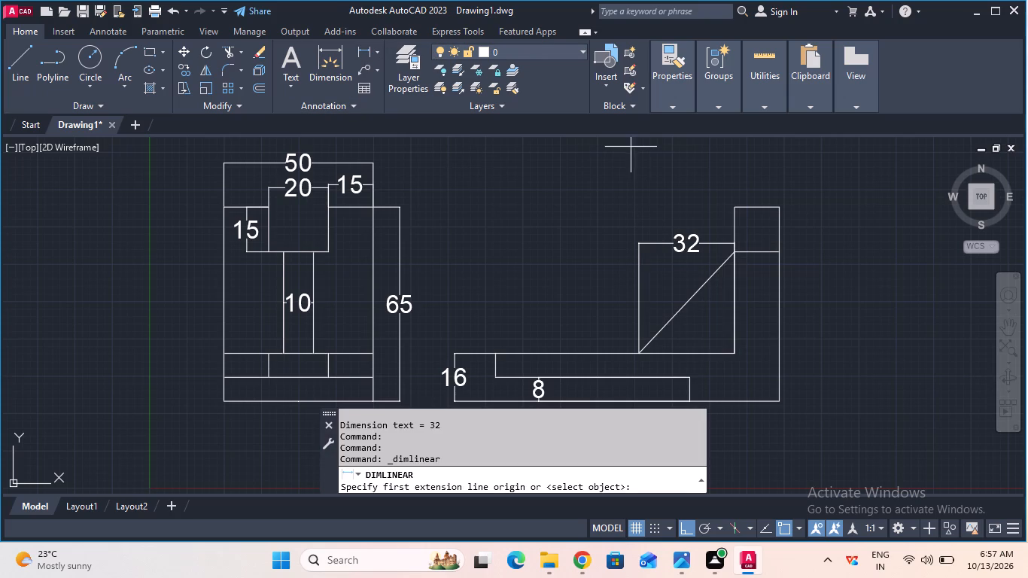
left_click(733, 200)
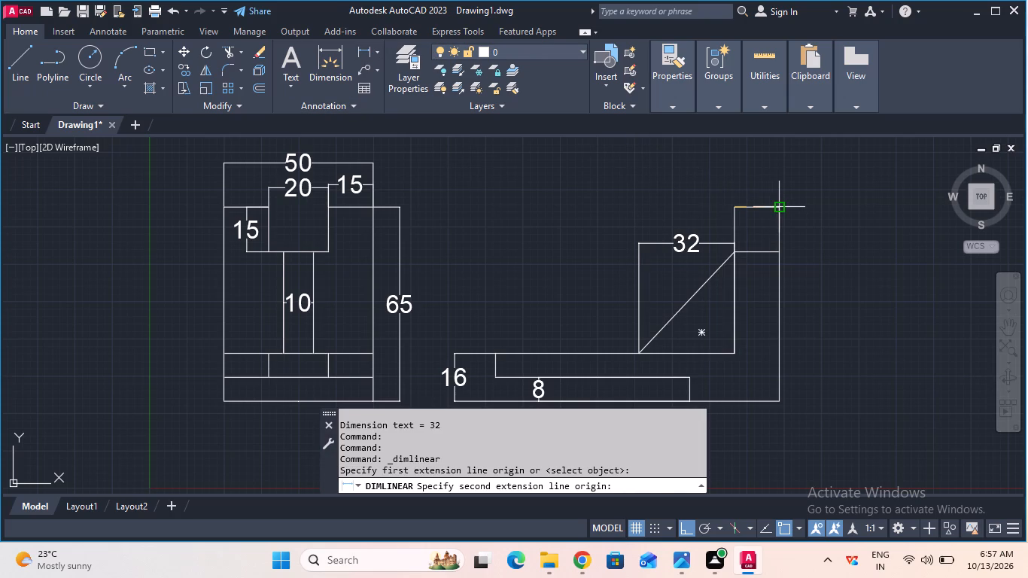
left_click(776, 204)
left_click(763, 176)
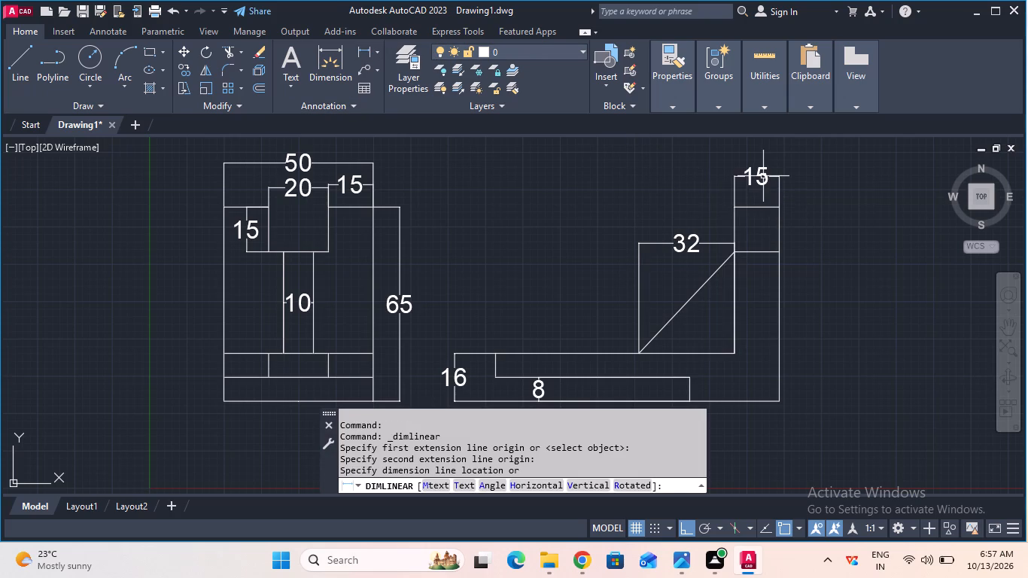
Add a horizontal linear dimension for the underside of the side view's base from its free end to the foot, placed below the view.
middle_click_drag(758, 291, 756, 282)
scroll(758, 291, "up", 1)
scroll(744, 218, "down", 2)
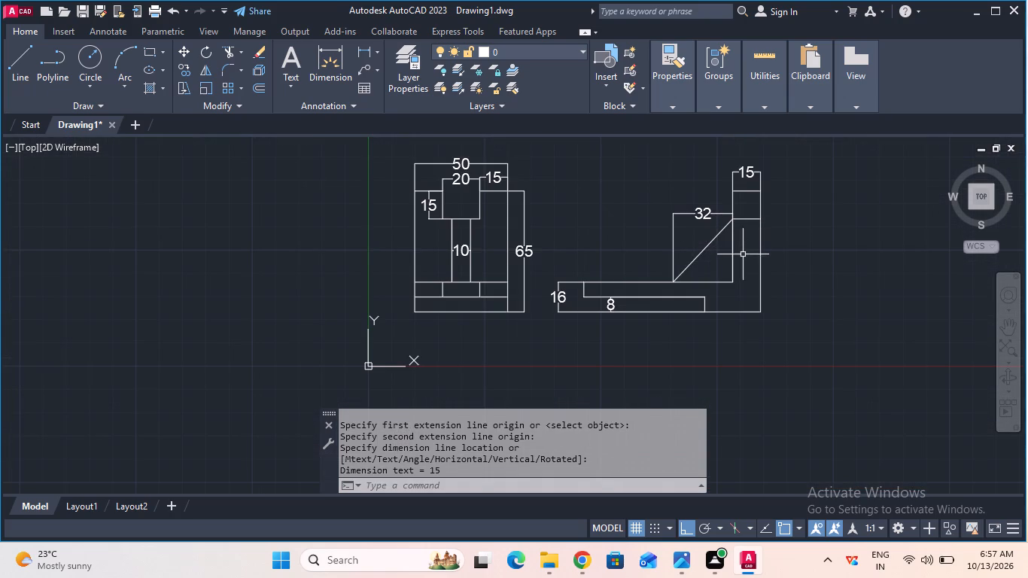
middle_click_drag(743, 254, 745, 218)
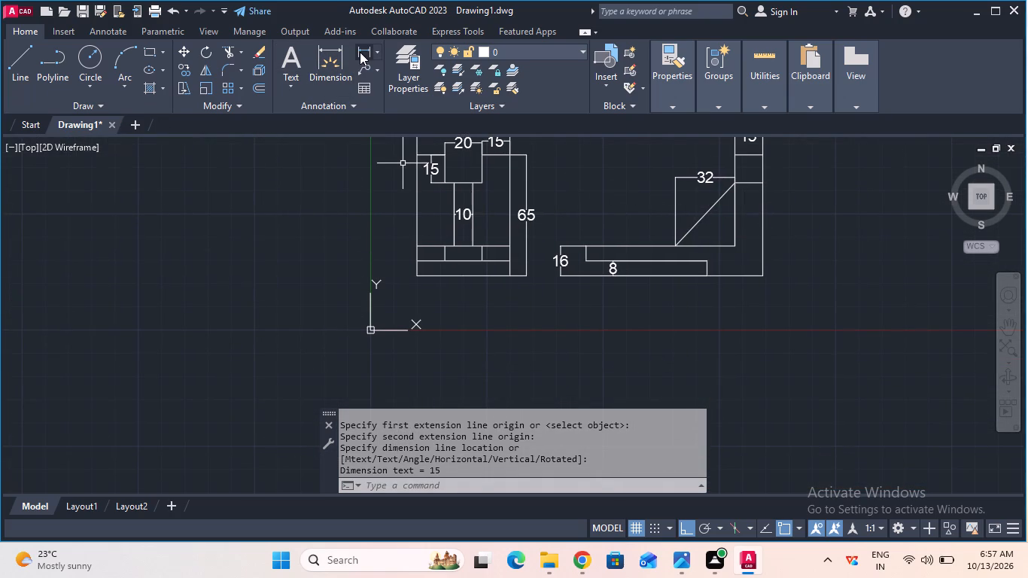
left_click(360, 52)
left_click(582, 264)
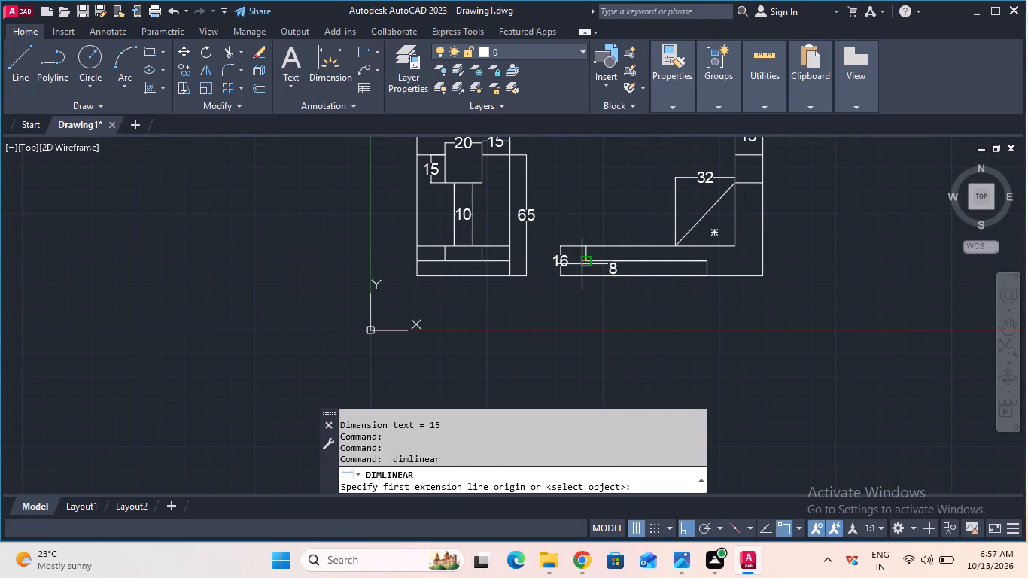
left_click(704, 259)
left_click(695, 299)
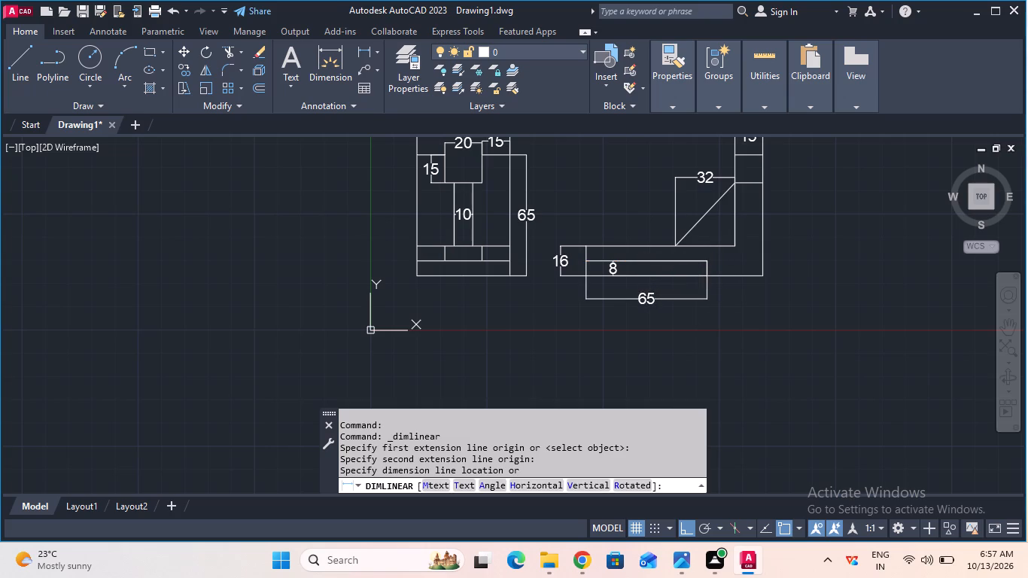
Add a horizontal linear dimension for the width of the side view's foot, placed below the foot beside the underside dimension.
left_click(360, 59)
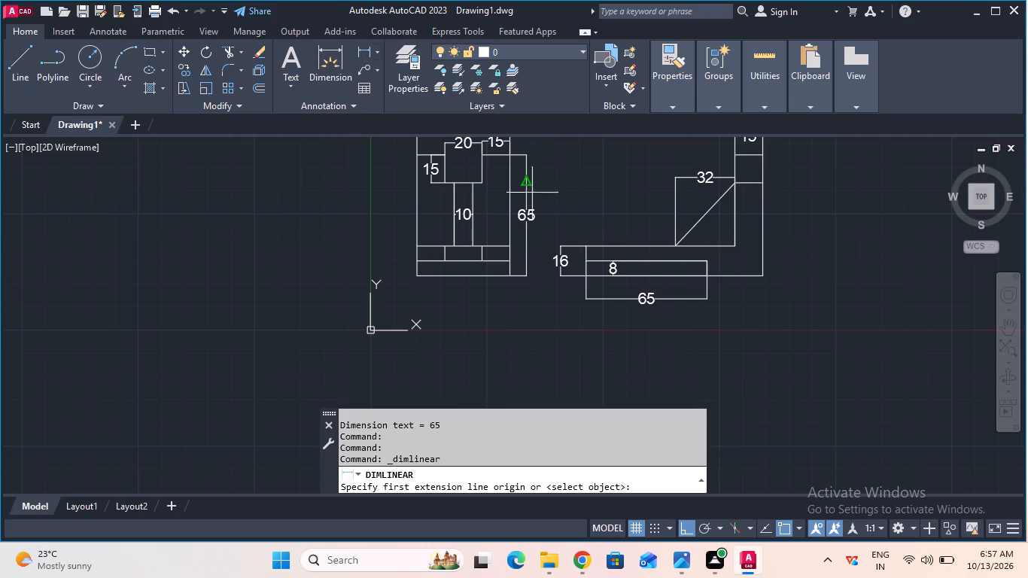
left_click(707, 275)
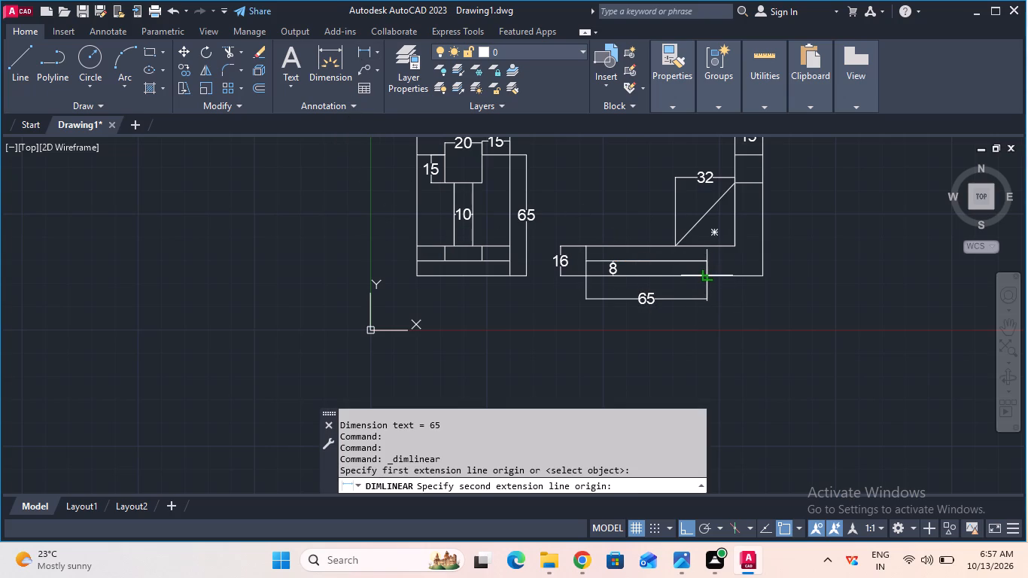
left_click(762, 277)
left_click(763, 297)
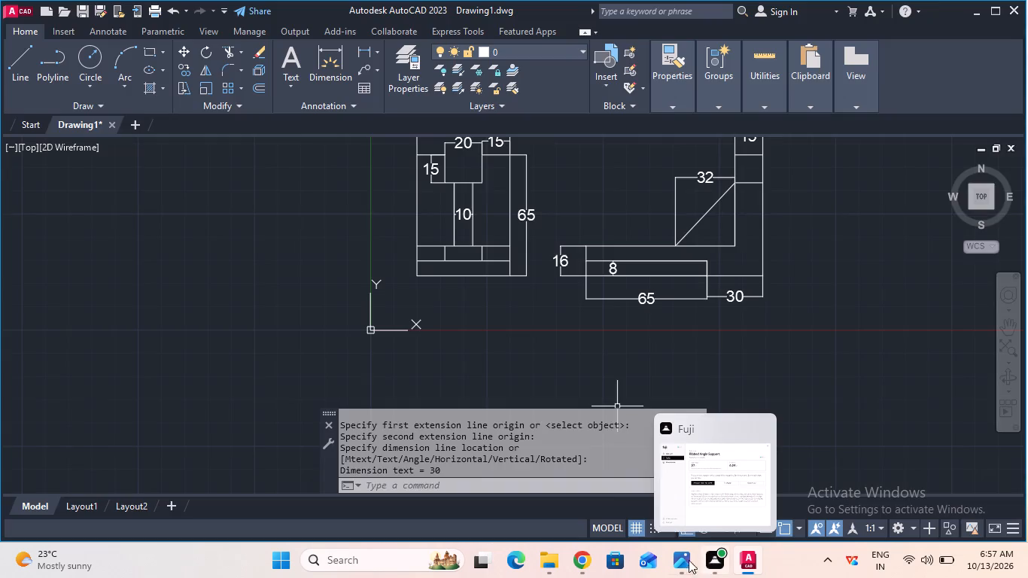
scroll(582, 411, "down", 1)
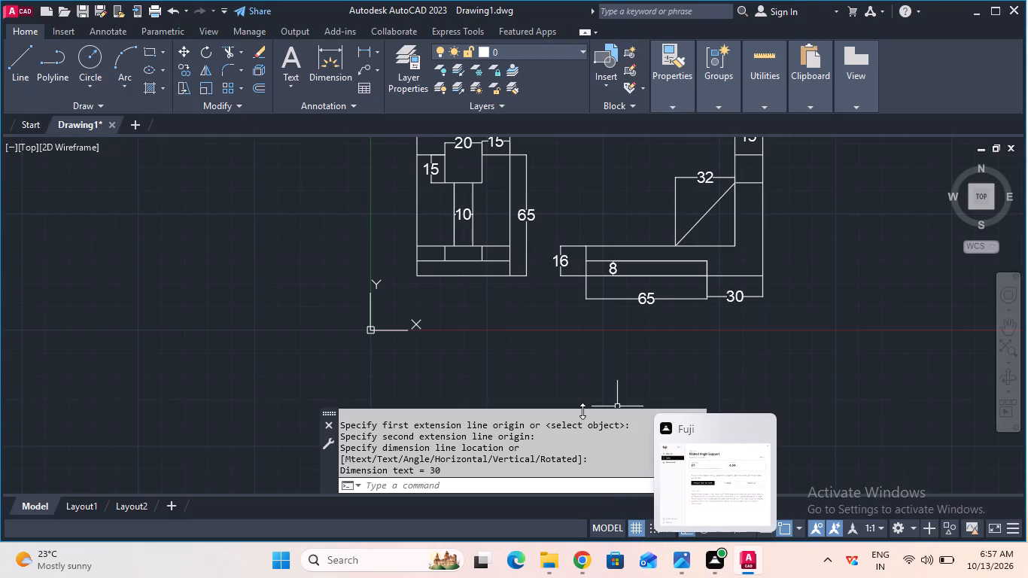
Turn off command logging with the LOGFILEOFF command.
scroll(516, 354, "down", 2)
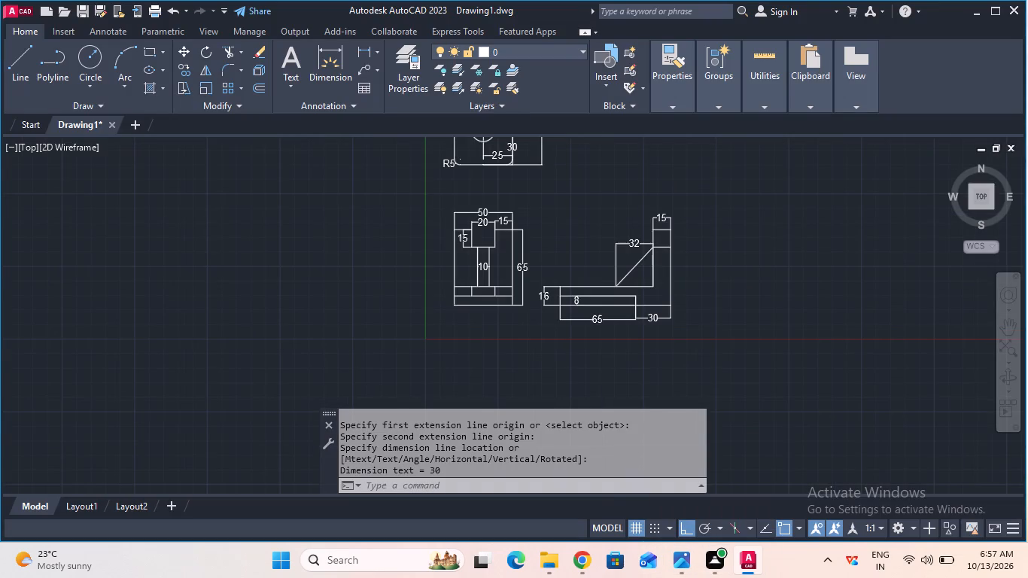
left_click(444, 482)
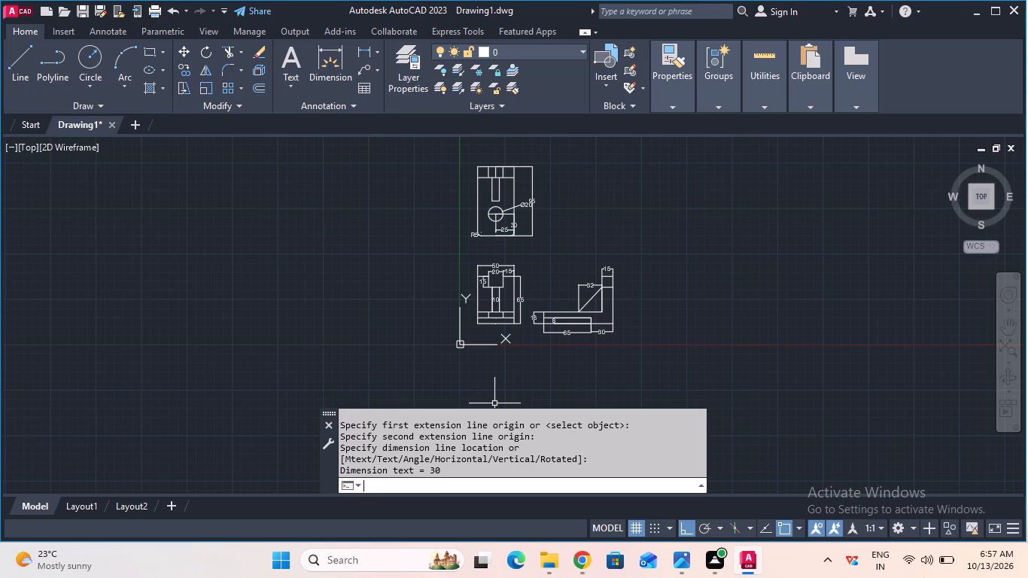
type("log")
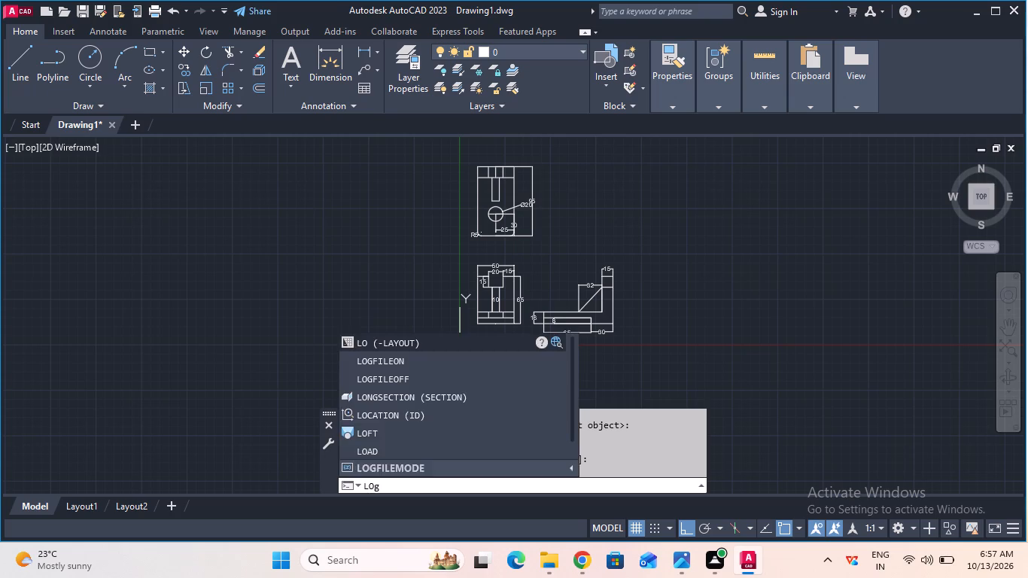
left_click(418, 380)
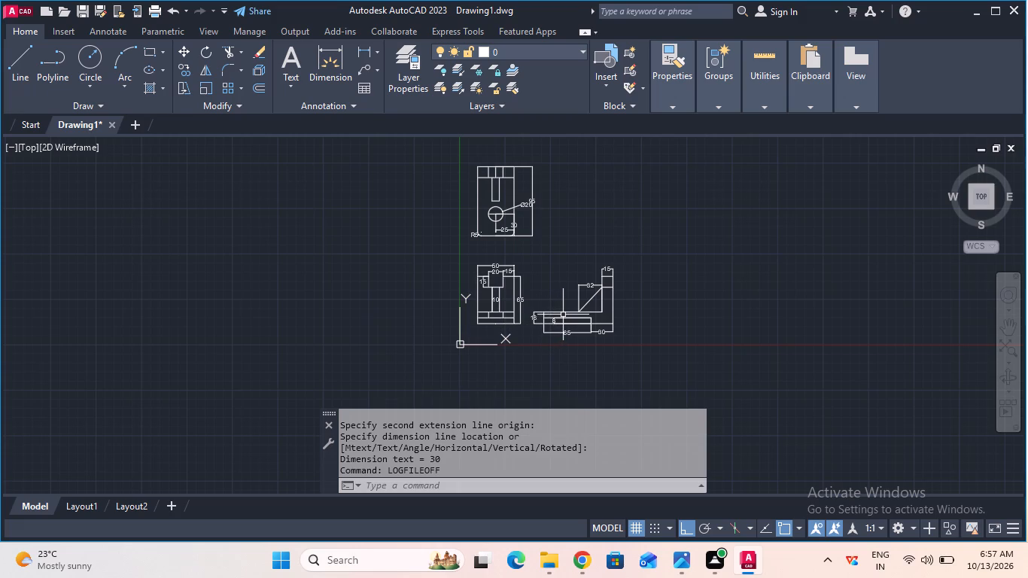
Save the drawing in Documents as Ribbed Angle Support in the AutoCAD 2018 Drawing format.
left_click(84, 12)
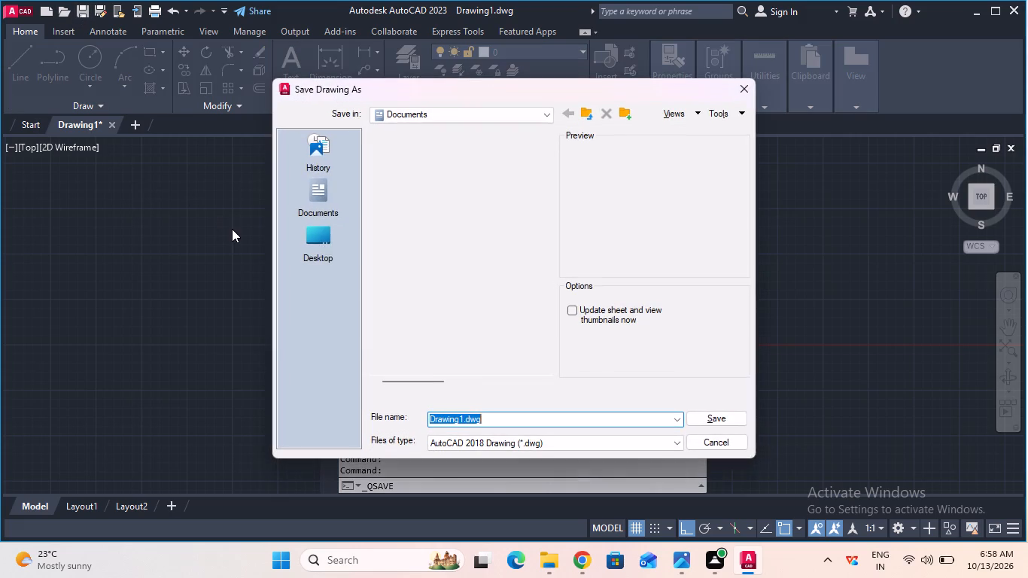
key("BackSpace")
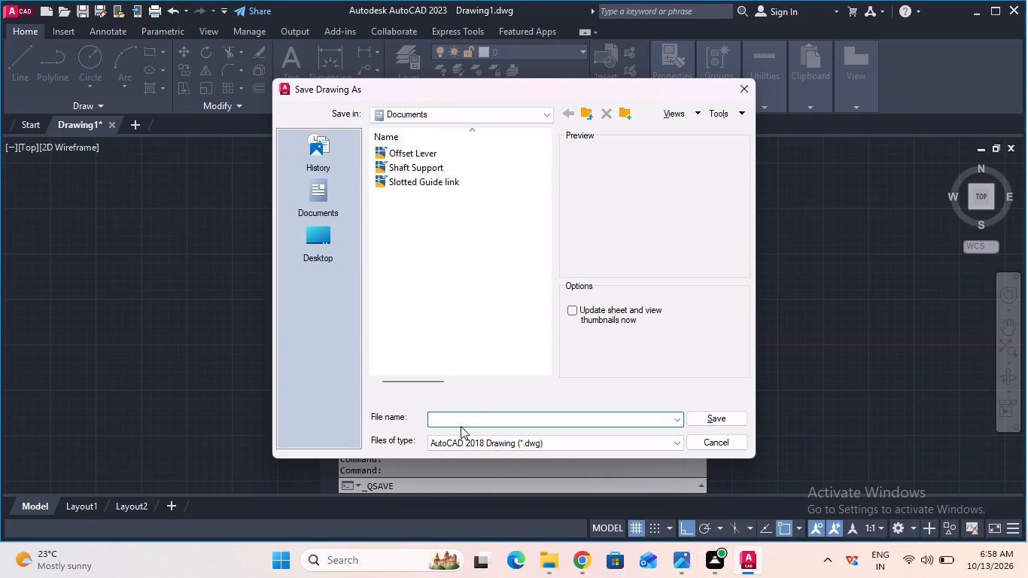
key("r")
type("ibbed")
key("space")
key("a")
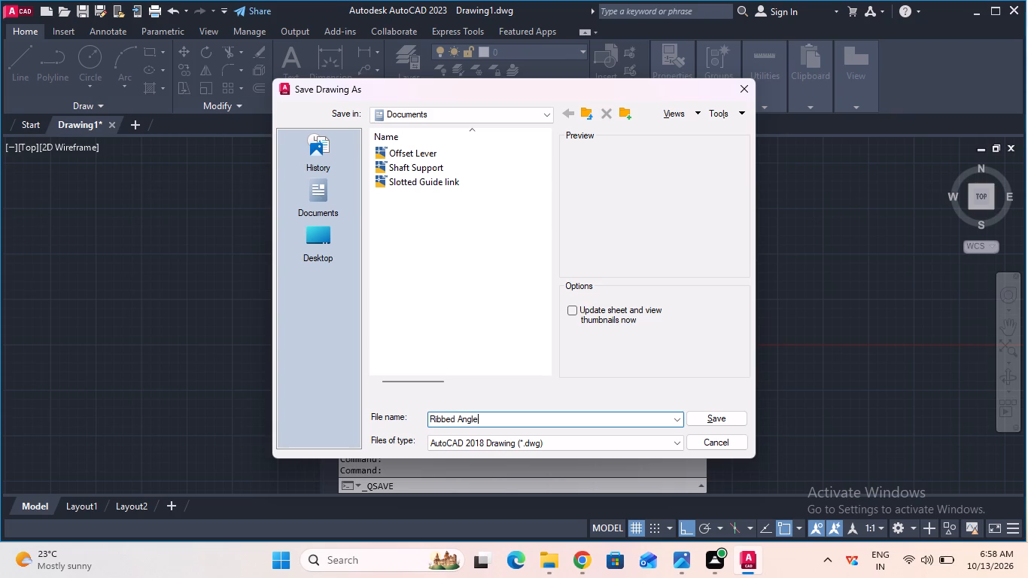
key("s")
type("upport")
left_click(712, 418)
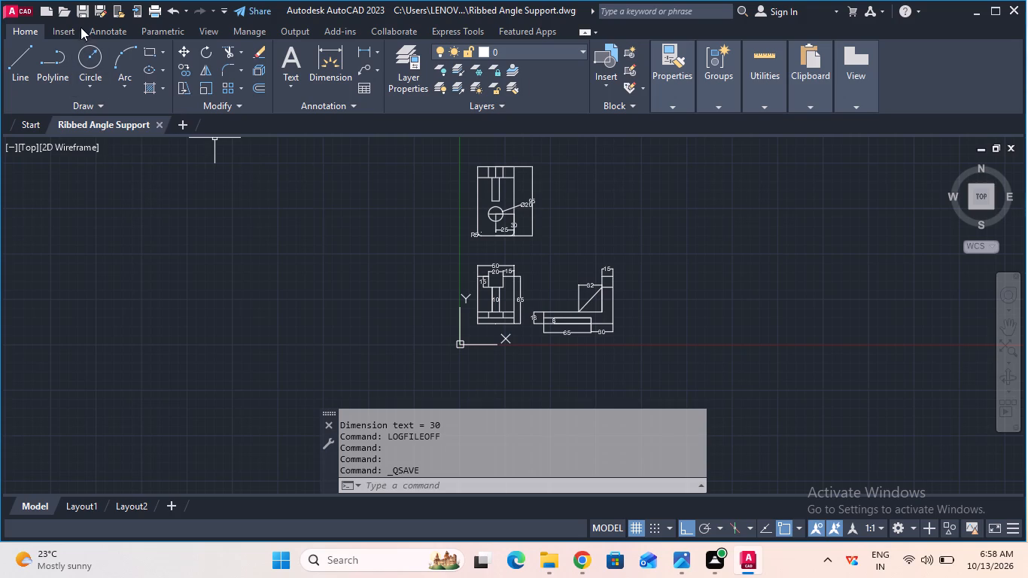
Start a plot of the model with ISO A4 (297.00 x 210.00 MM) paper and the plot centred.
left_click(154, 15)
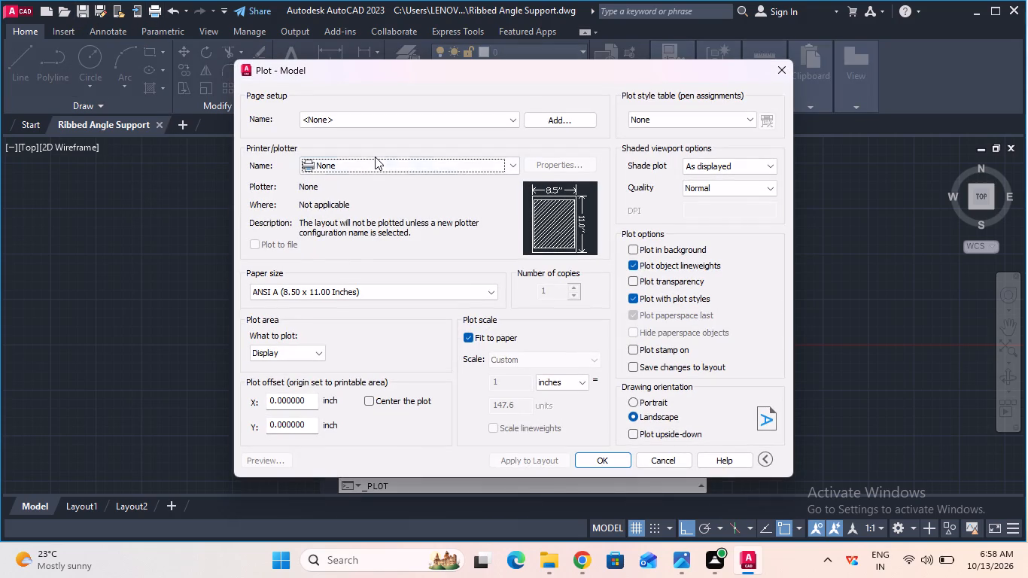
left_click(375, 172)
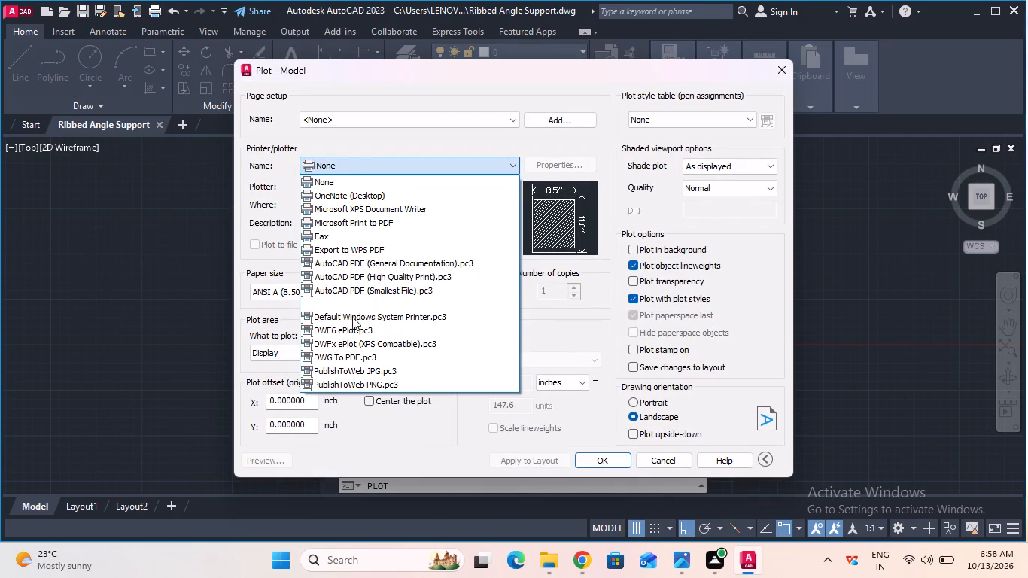
left_click(142, 264)
left_click(300, 290)
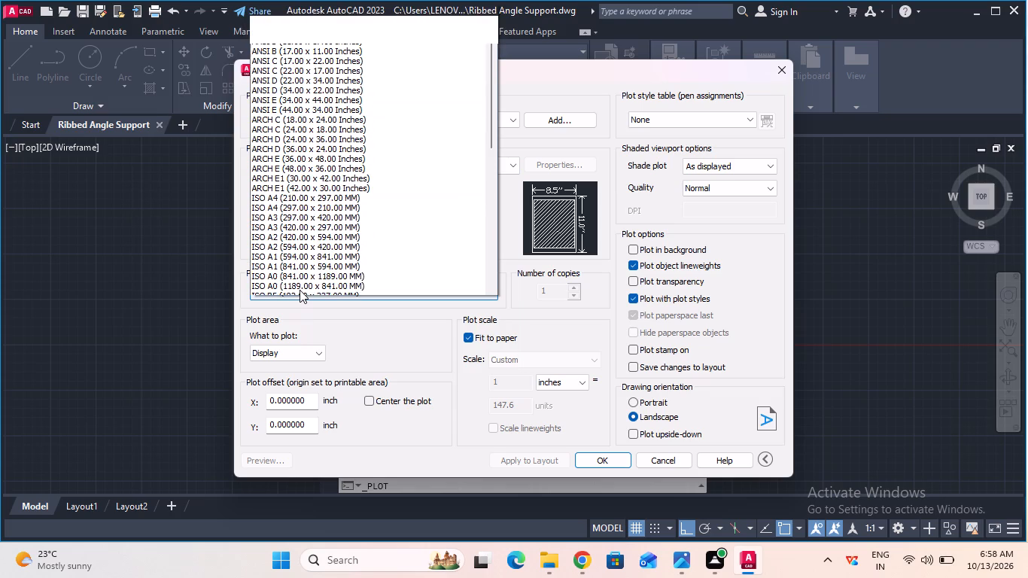
left_click(312, 193)
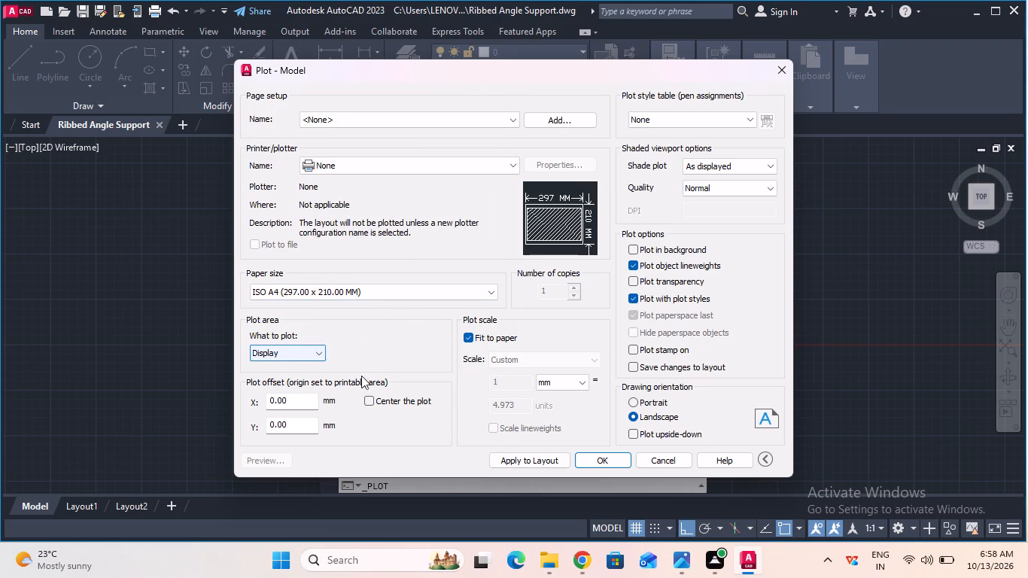
left_click(370, 396)
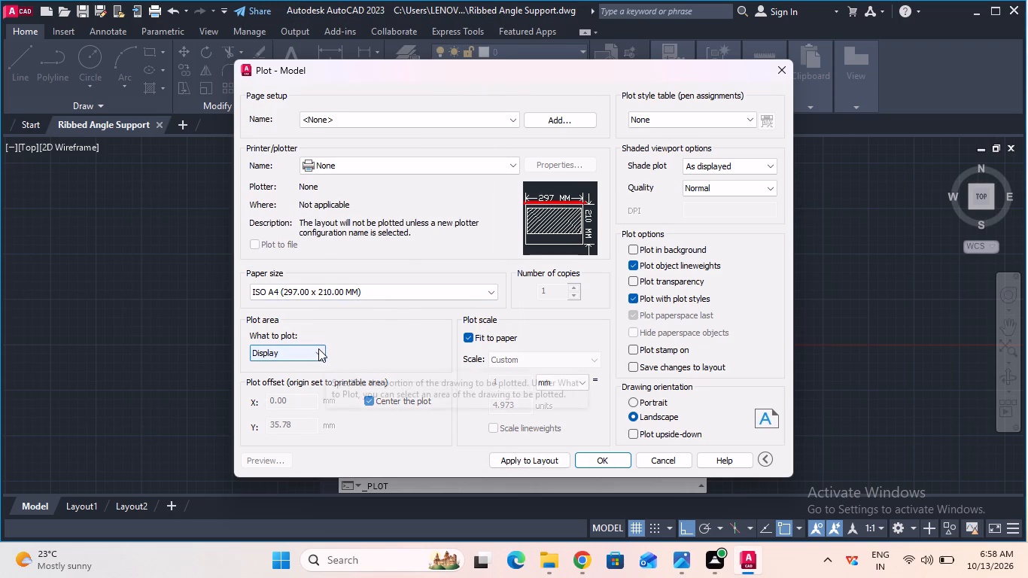
Set the plot area to a window enclosing the top, front and side views with their dimensions.
left_click(318, 348)
left_click(291, 401)
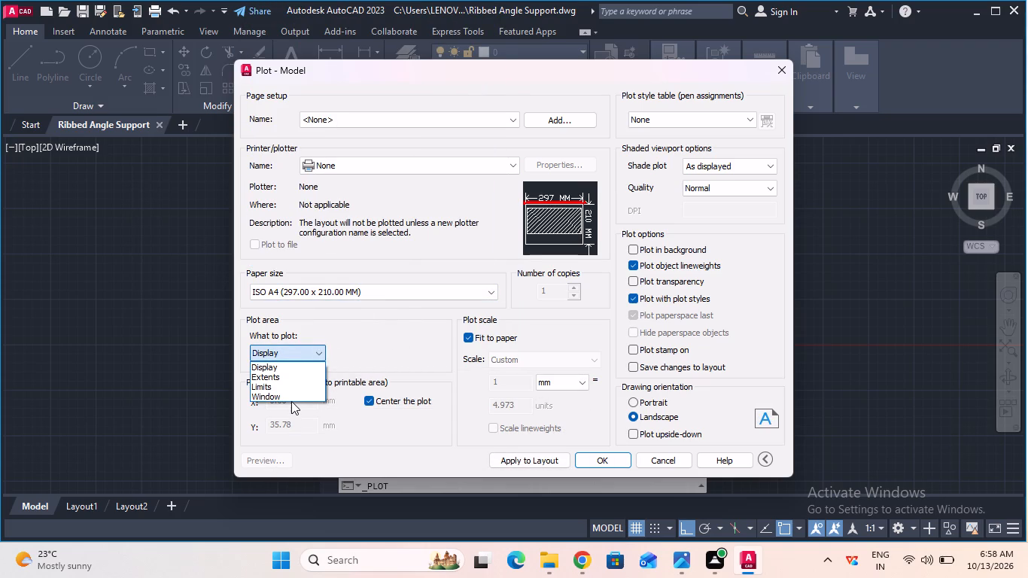
left_click(293, 393)
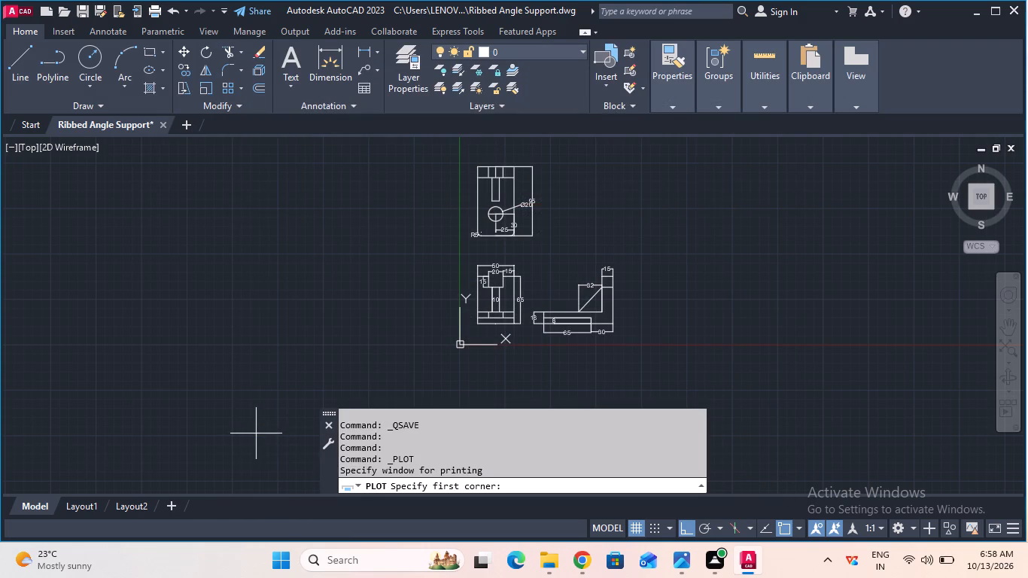
left_click(462, 153)
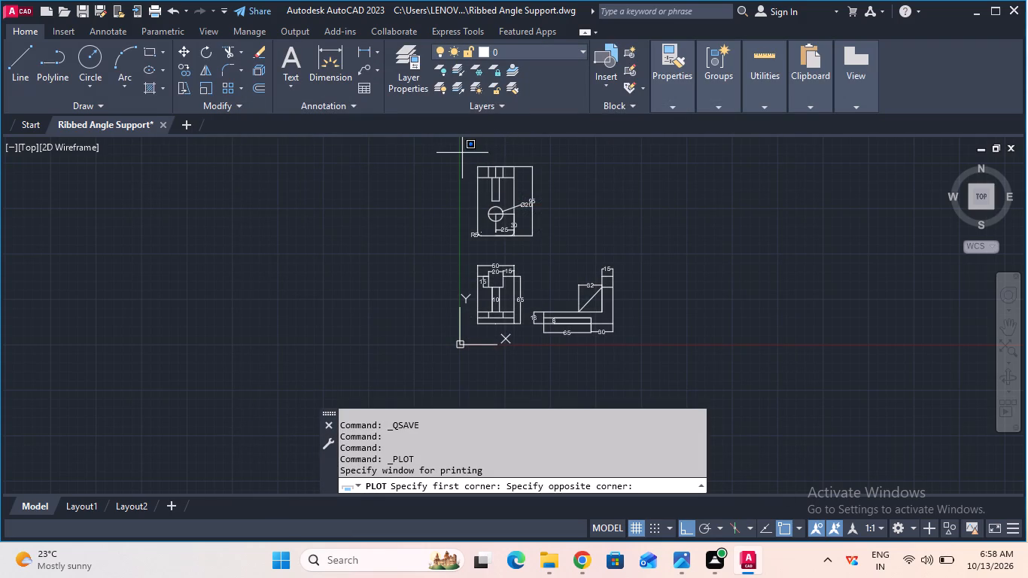
left_click(654, 338)
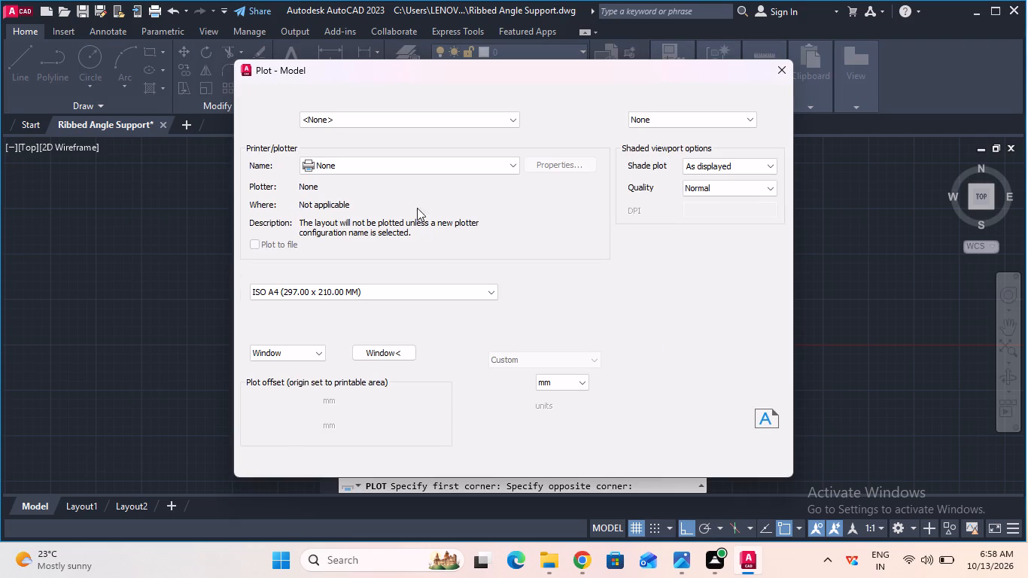
Plot with DWG To PDF.pc3 and save the output in Documents as Ribbed Angle Support-Model.pdf.
left_click(416, 166)
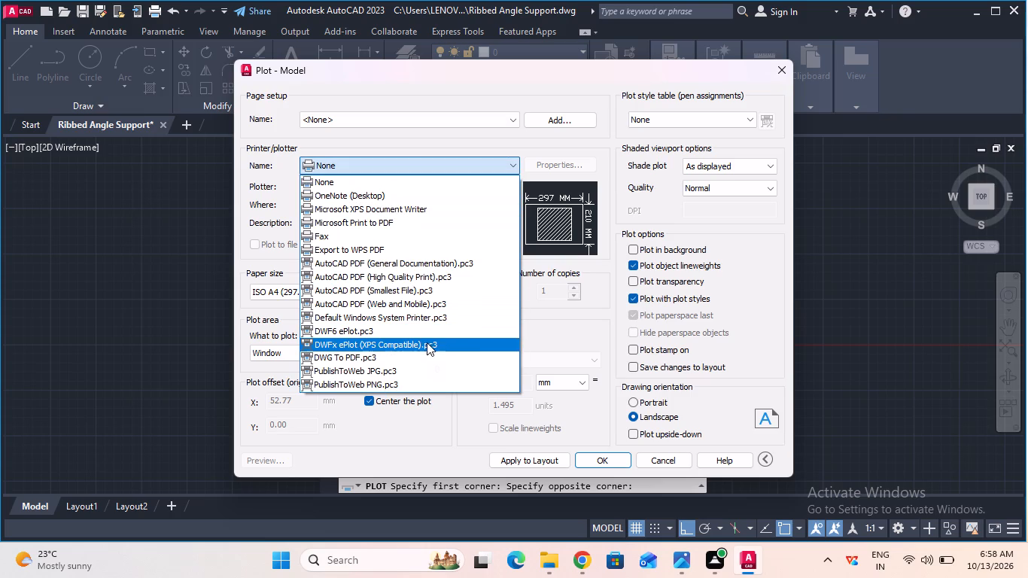
left_click(427, 357)
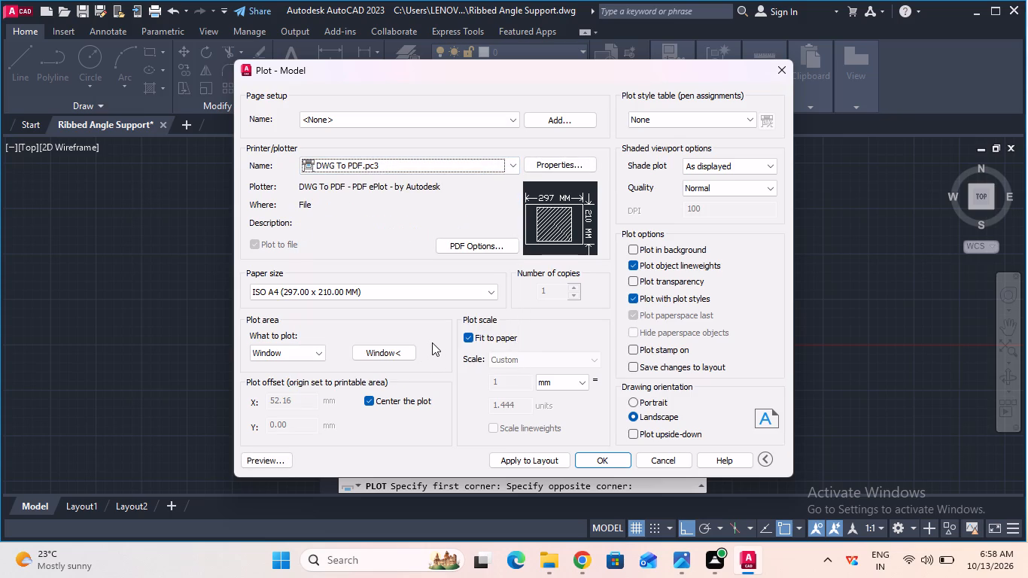
left_click(592, 452)
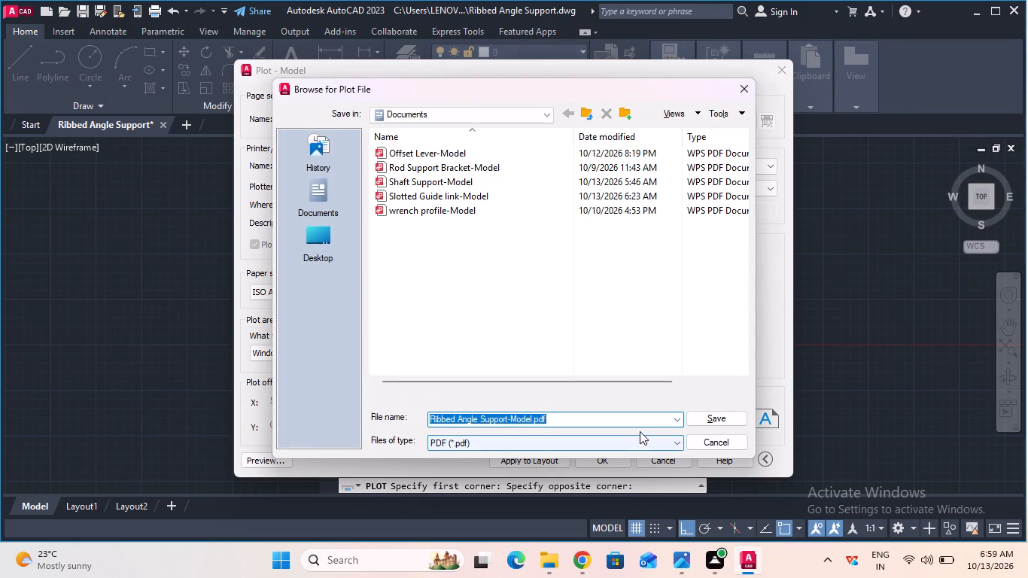
left_click(693, 425)
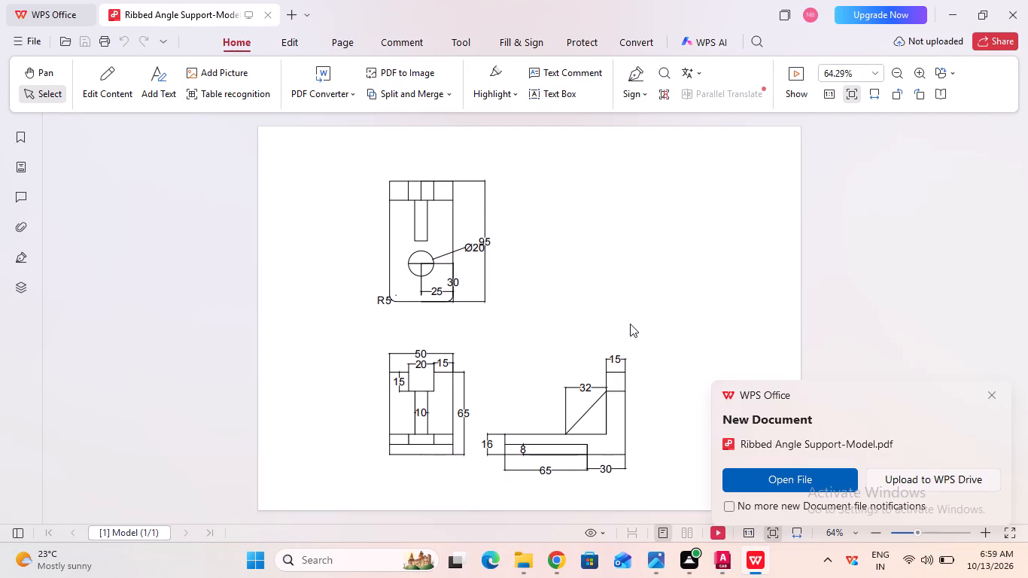
Close the plotted PDF in WPS Office and quit AutoCAD.
left_click(1013, 15)
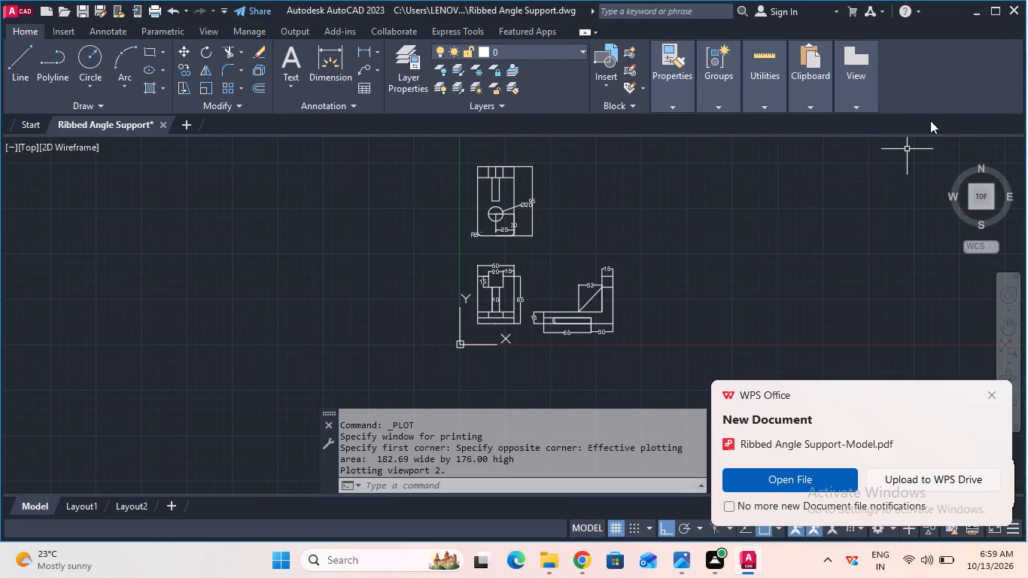
left_click(1005, 17)
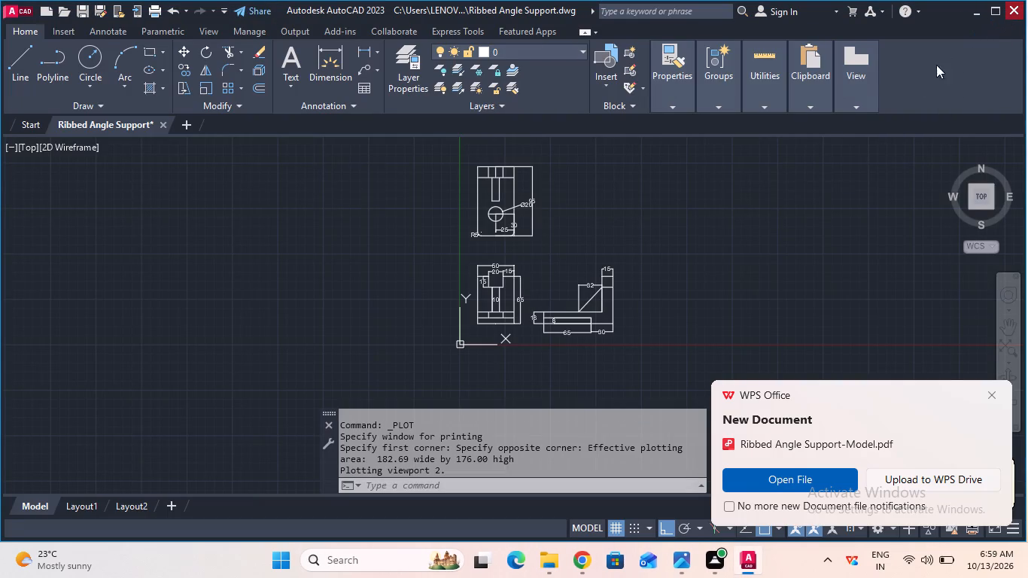
left_click(489, 318)
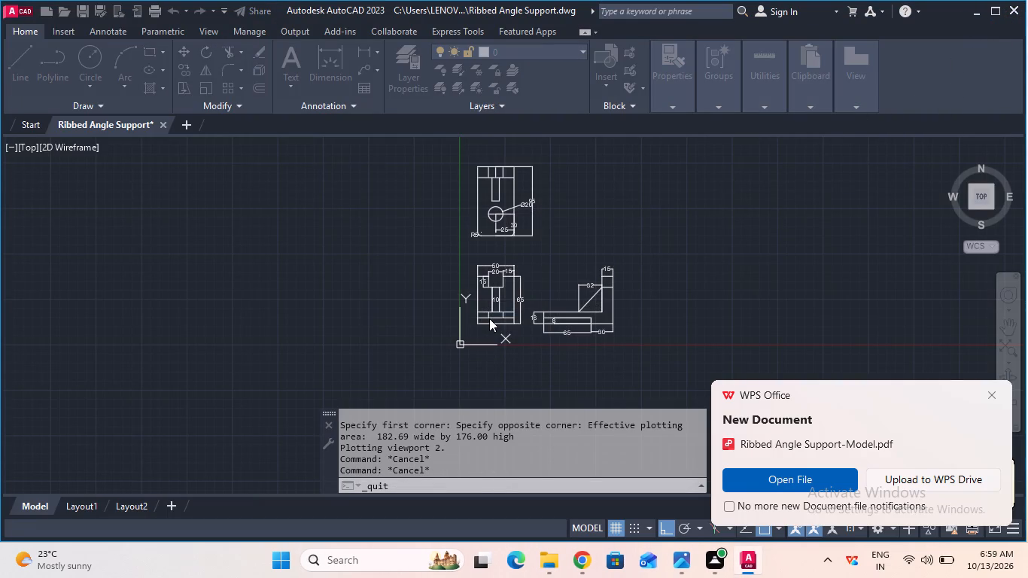